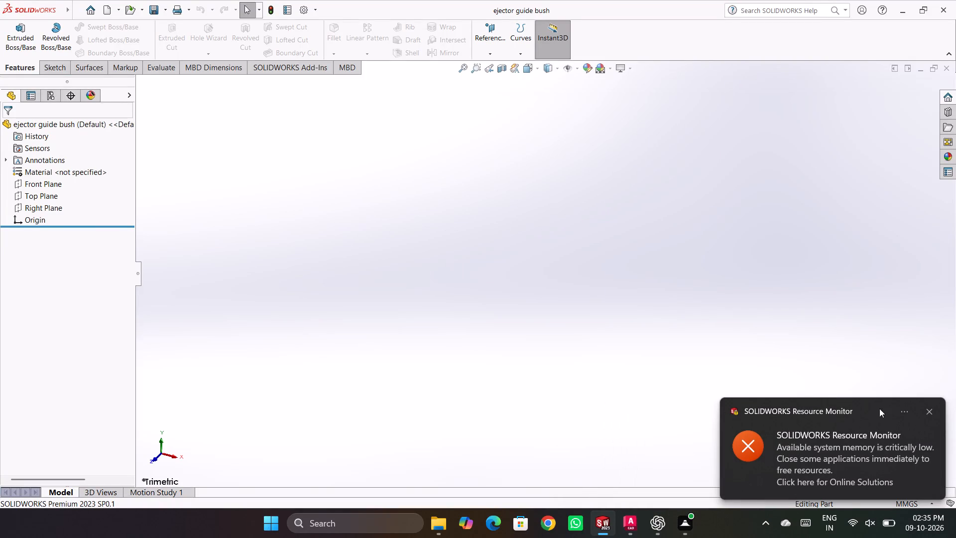
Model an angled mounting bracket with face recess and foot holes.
Dismiss the SOLIDWORKS Resource Monitor notification covering part of the modelling area.
{"action": "left_click", "coordinate": [934, 412]}
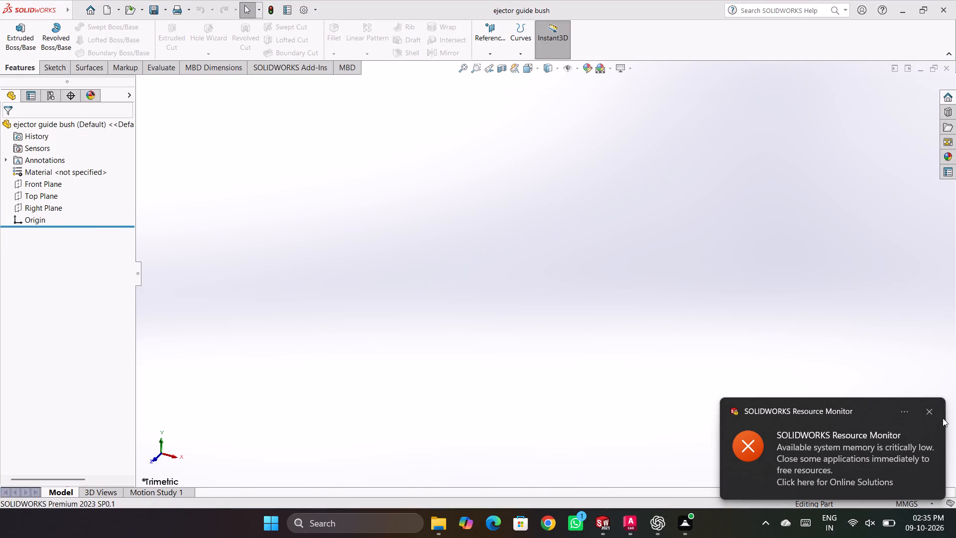
{"action": "left_click", "coordinate": [933, 410]}
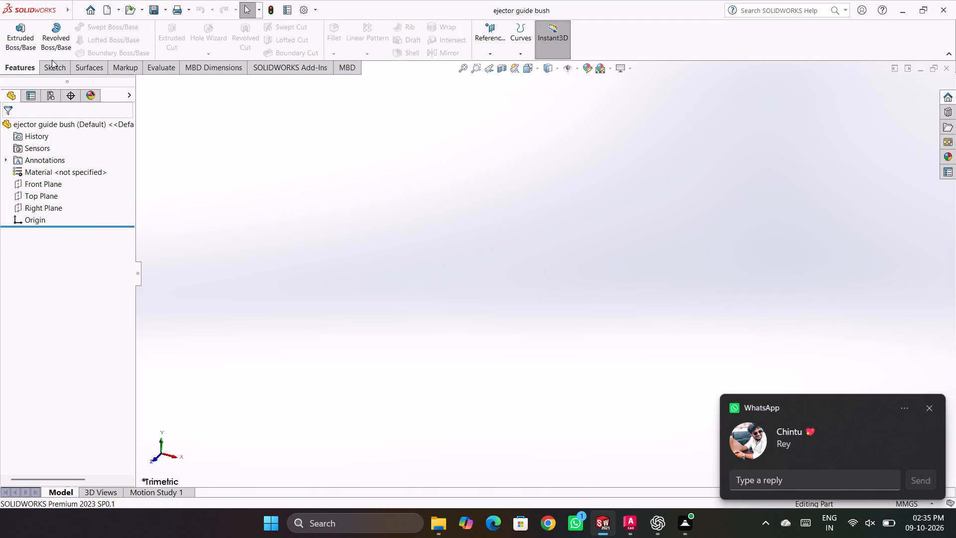
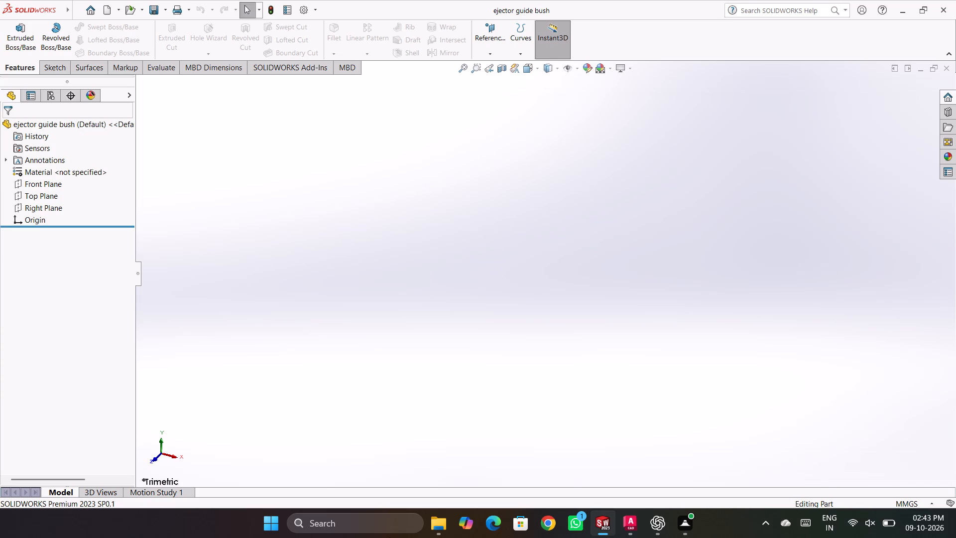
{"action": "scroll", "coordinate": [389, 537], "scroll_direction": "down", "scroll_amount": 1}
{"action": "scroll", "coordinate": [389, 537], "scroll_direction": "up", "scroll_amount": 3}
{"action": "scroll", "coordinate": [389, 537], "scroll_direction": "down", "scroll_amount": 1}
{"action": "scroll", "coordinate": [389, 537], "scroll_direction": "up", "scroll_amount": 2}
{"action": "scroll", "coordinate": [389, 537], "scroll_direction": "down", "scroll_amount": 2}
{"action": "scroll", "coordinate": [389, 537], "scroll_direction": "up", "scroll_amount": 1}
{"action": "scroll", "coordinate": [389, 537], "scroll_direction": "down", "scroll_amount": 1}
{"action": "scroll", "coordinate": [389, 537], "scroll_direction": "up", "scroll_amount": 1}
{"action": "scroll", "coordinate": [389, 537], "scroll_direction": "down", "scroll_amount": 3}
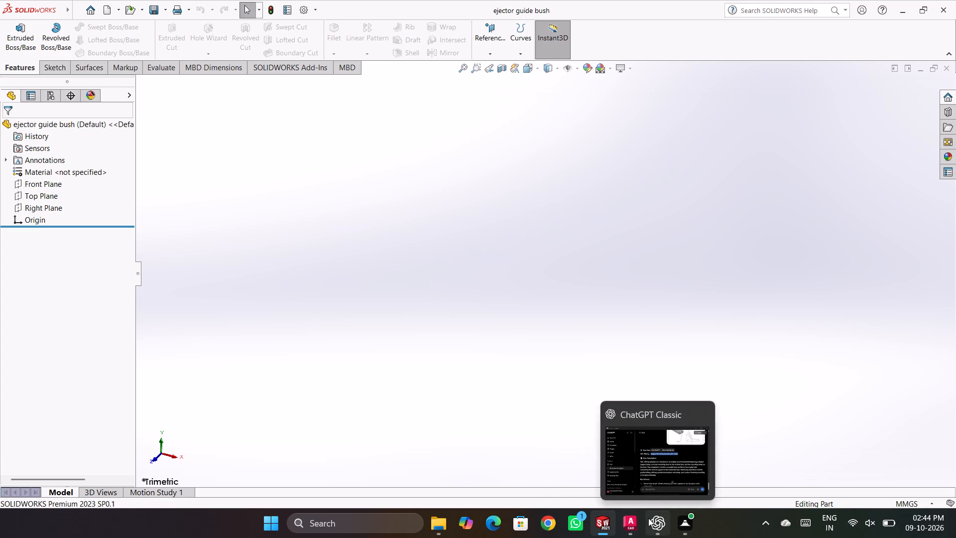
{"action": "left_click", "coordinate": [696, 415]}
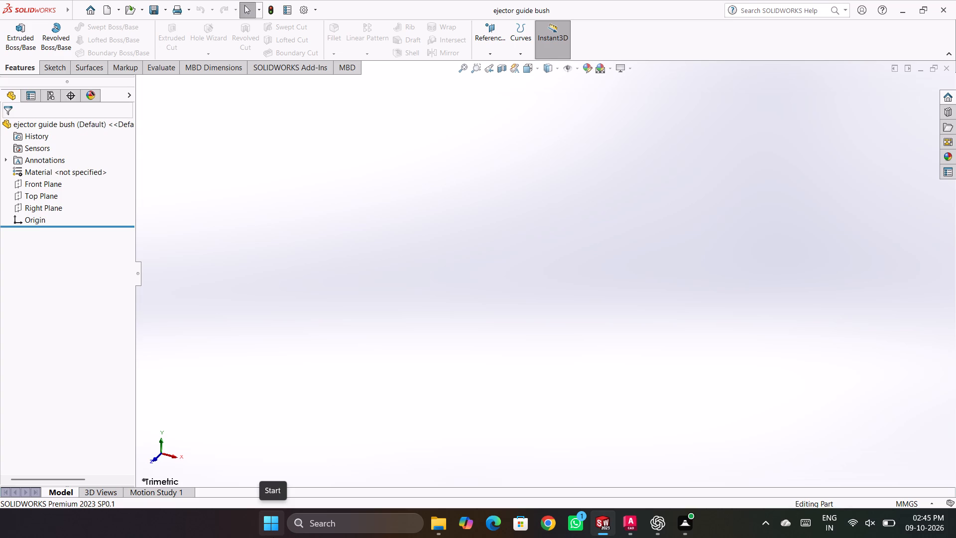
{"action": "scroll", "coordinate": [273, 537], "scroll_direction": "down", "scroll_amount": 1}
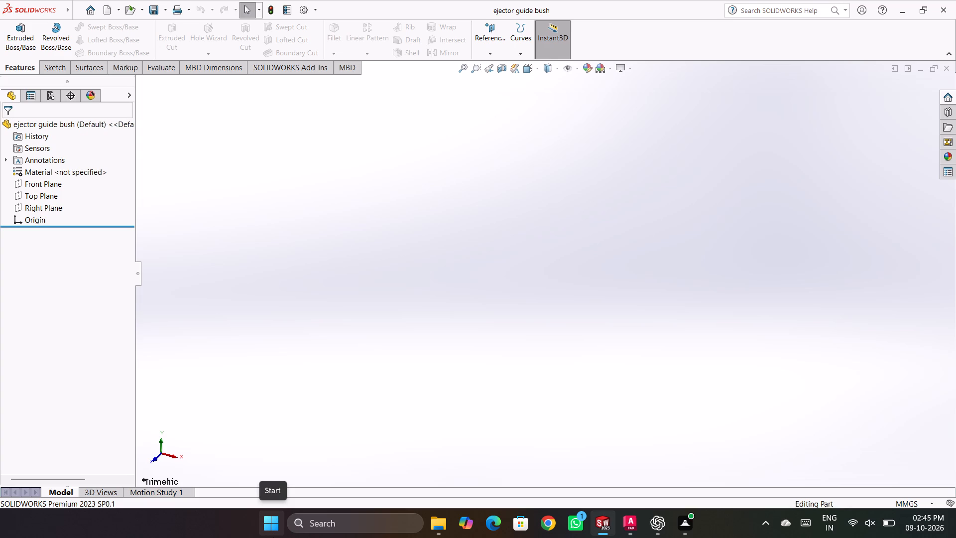
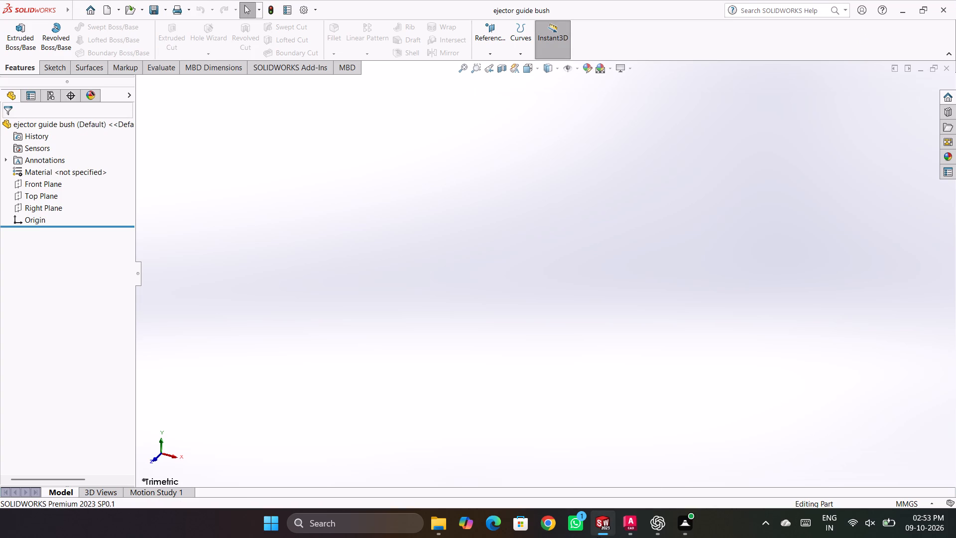
Close the ChatGPT window, return to the ejector guide bush part and dismiss the resource monitor notification.
{"action": "left_click", "coordinate": [658, 521]}
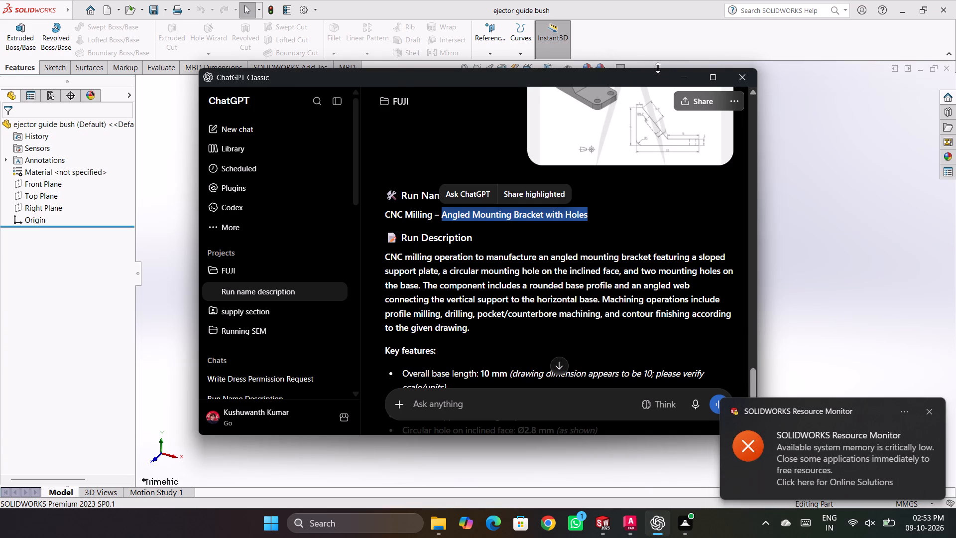
{"action": "left_click", "coordinate": [730, 74]}
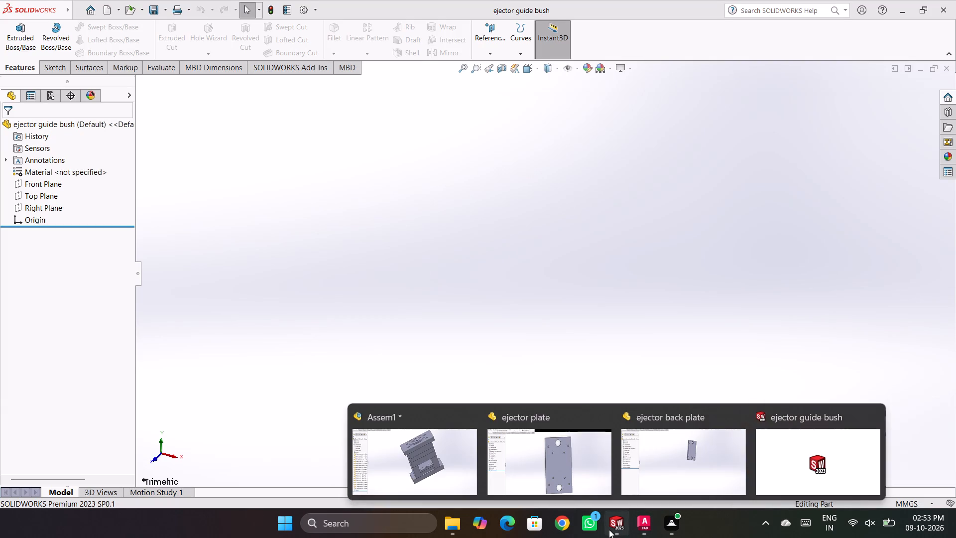
{"action": "left_click", "coordinate": [609, 530]}
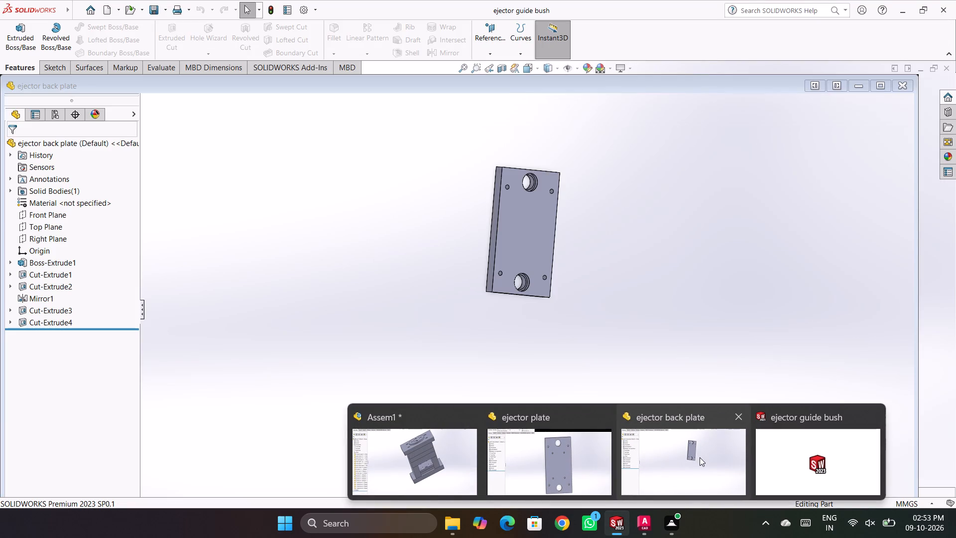
{"action": "left_click", "coordinate": [820, 443]}
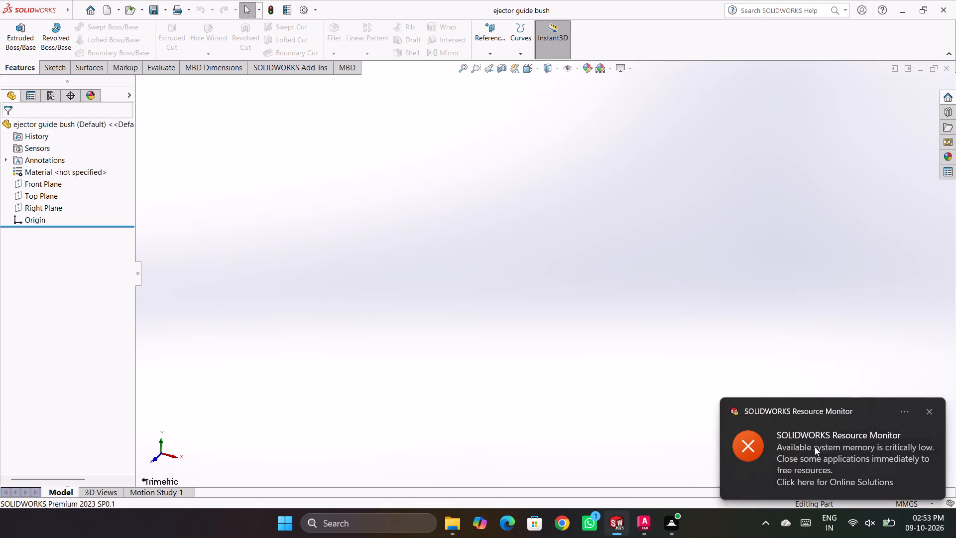
{"action": "left_click", "coordinate": [935, 410]}
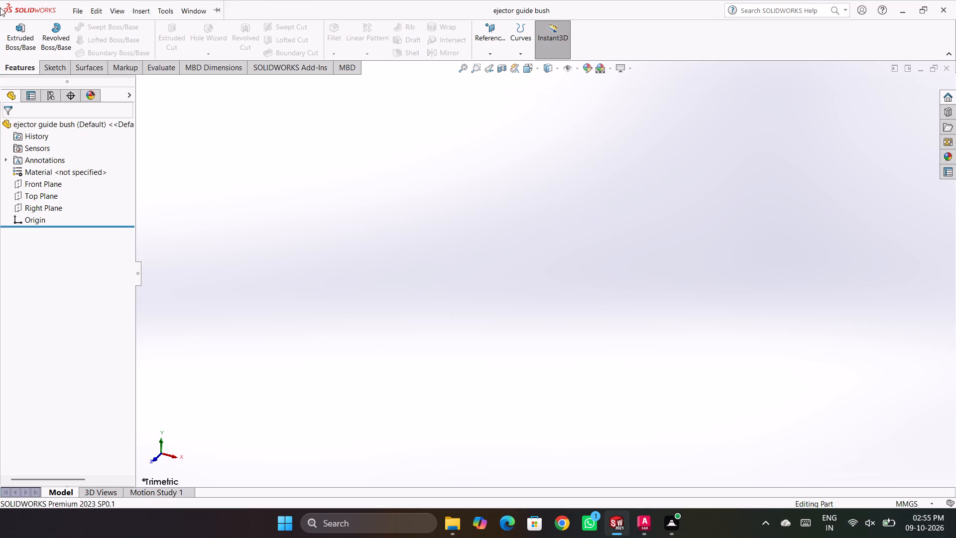
Start a sketch on the Front Plane and draw an infinite-length vertical construction line through the origin.
{"action": "left_click", "coordinate": [61, 74]}
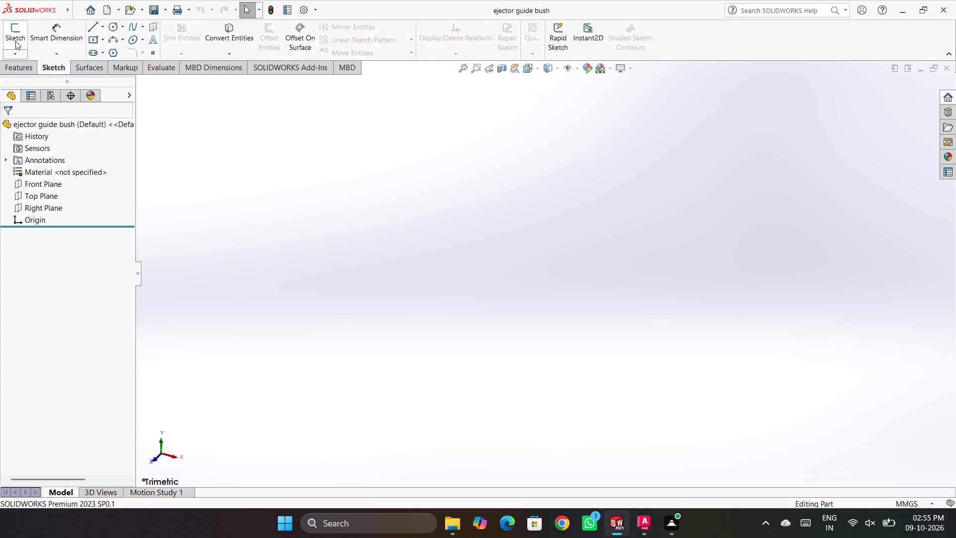
{"action": "left_click", "coordinate": [15, 40]}
{"action": "left_click", "coordinate": [413, 184]}
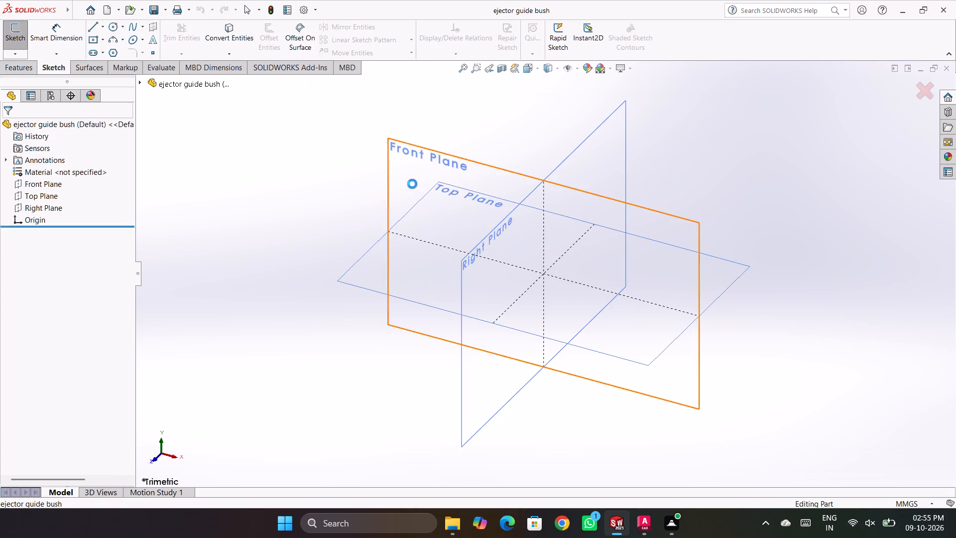
{"action": "right_click_drag", "start_coordinate": [477, 291], "coordinate": [347, 212]}
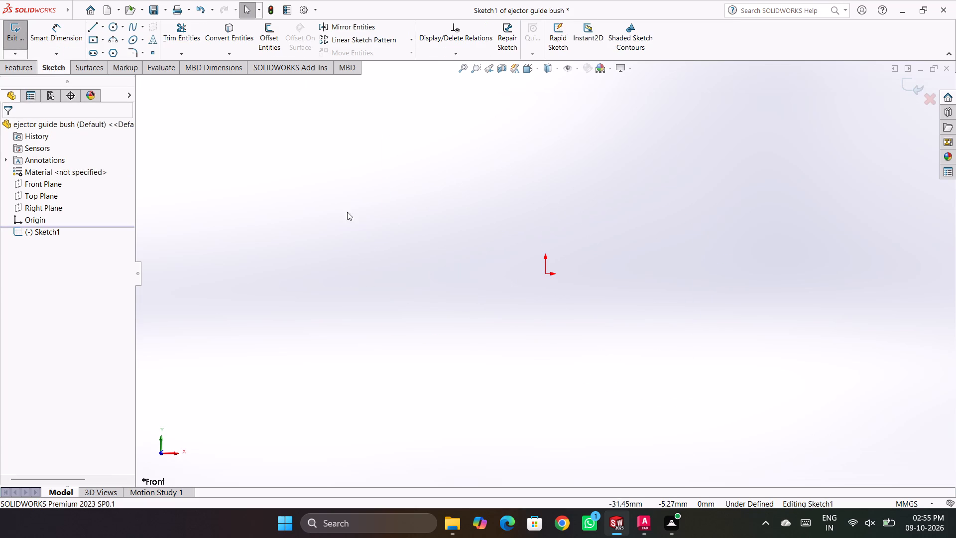
{"action": "right_click_drag", "start_coordinate": [347, 212], "coordinate": [339, 204]}
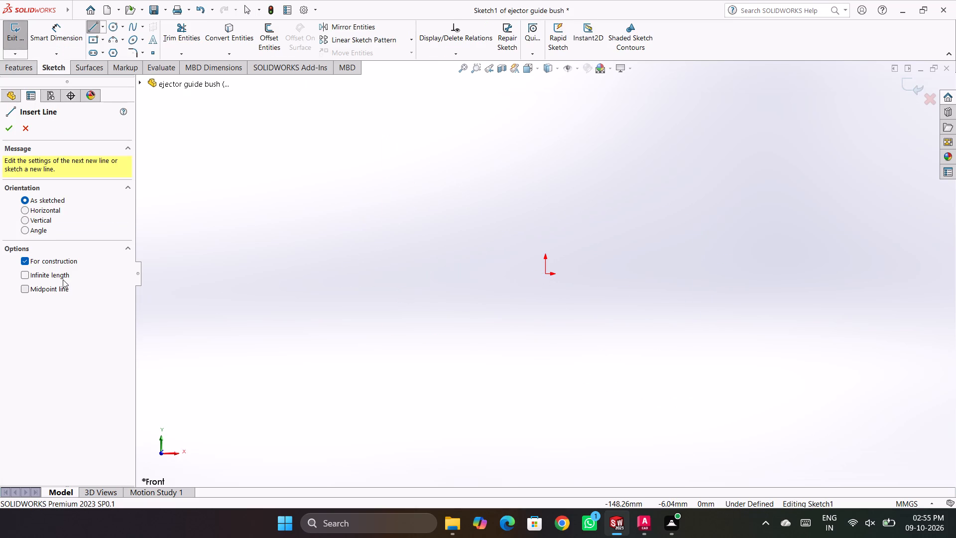
{"action": "left_click", "coordinate": [63, 279]}
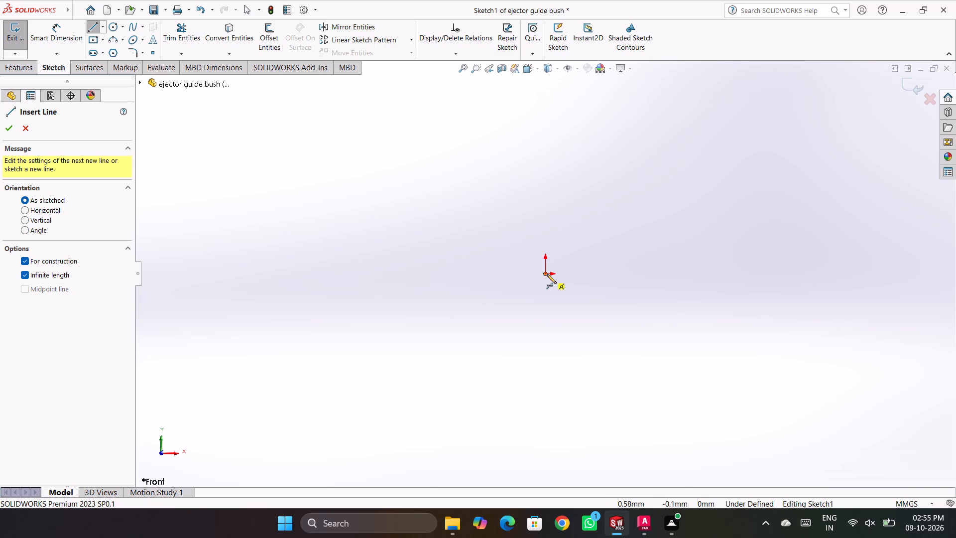
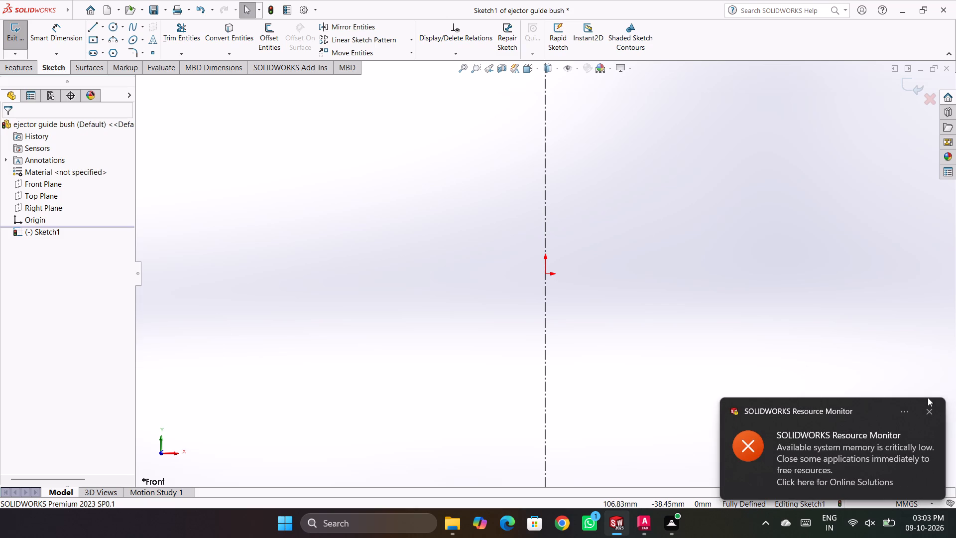
Dismiss the resource monitor notification.
{"action": "left_click", "coordinate": [925, 412]}
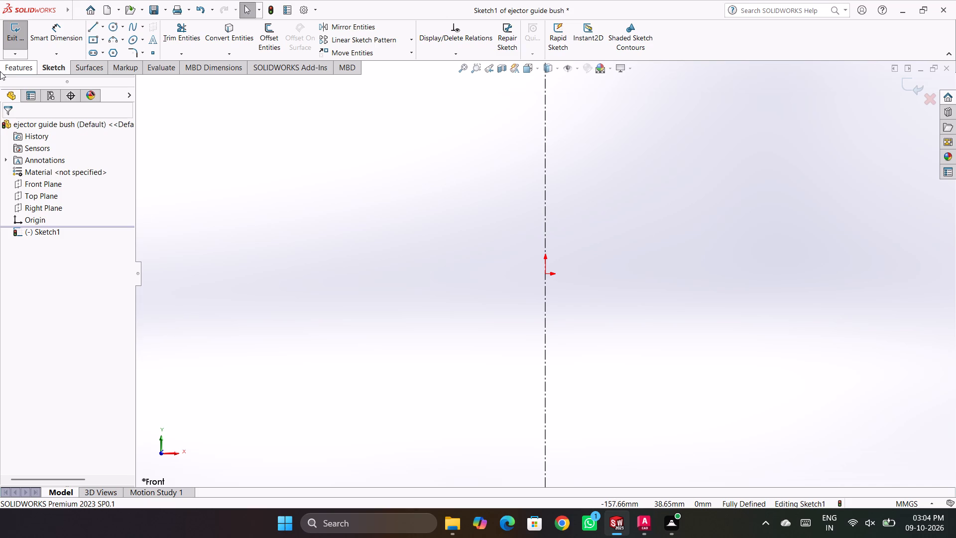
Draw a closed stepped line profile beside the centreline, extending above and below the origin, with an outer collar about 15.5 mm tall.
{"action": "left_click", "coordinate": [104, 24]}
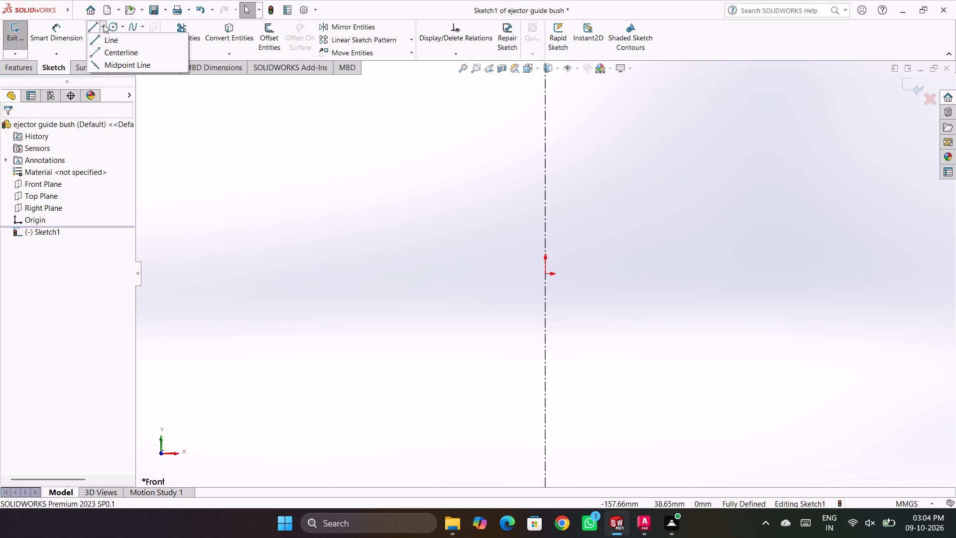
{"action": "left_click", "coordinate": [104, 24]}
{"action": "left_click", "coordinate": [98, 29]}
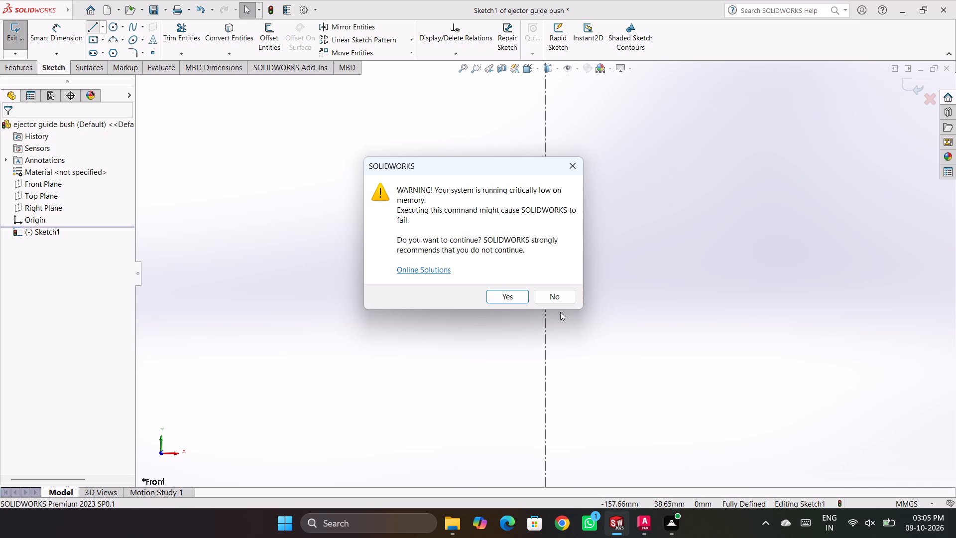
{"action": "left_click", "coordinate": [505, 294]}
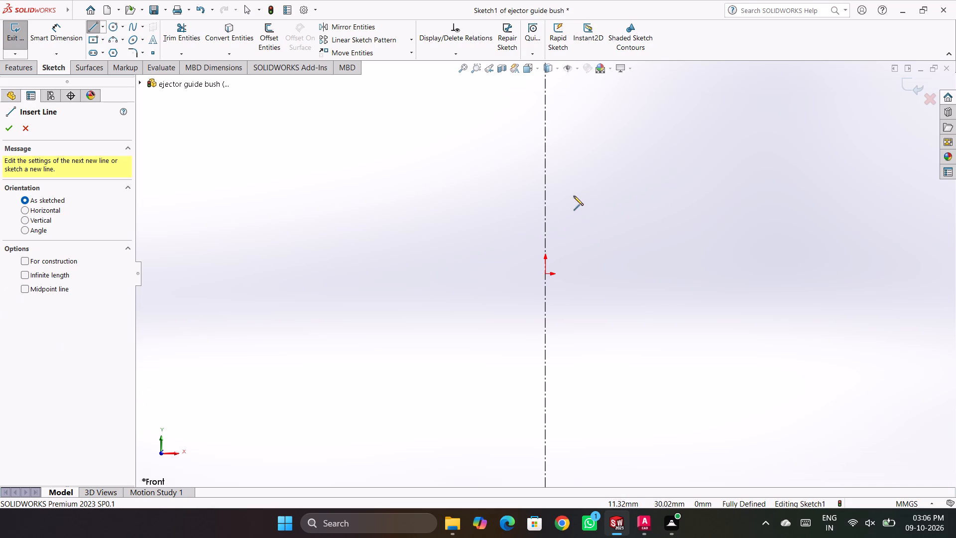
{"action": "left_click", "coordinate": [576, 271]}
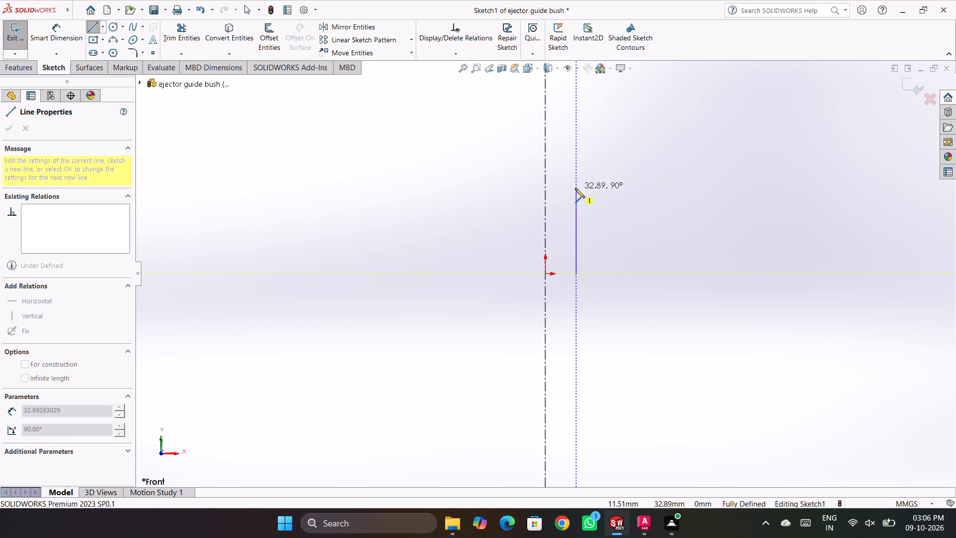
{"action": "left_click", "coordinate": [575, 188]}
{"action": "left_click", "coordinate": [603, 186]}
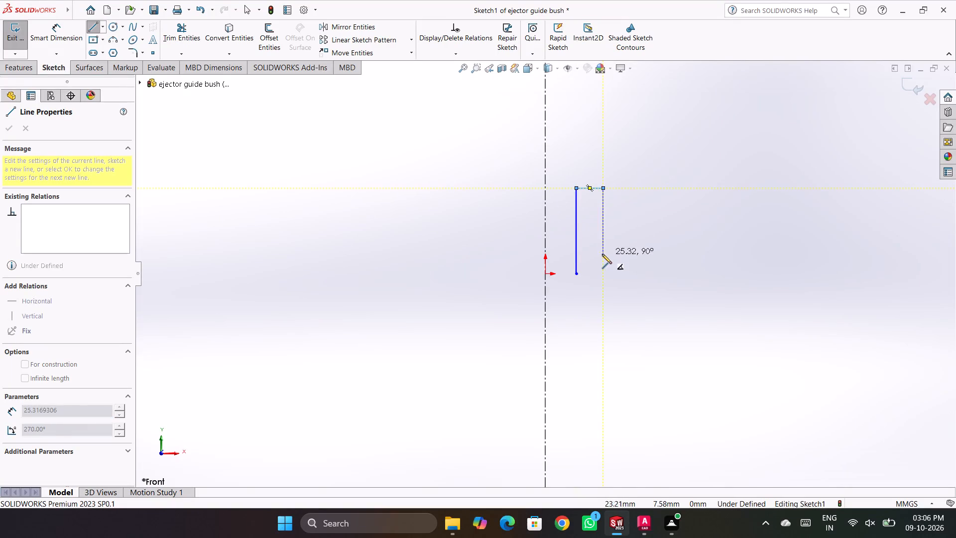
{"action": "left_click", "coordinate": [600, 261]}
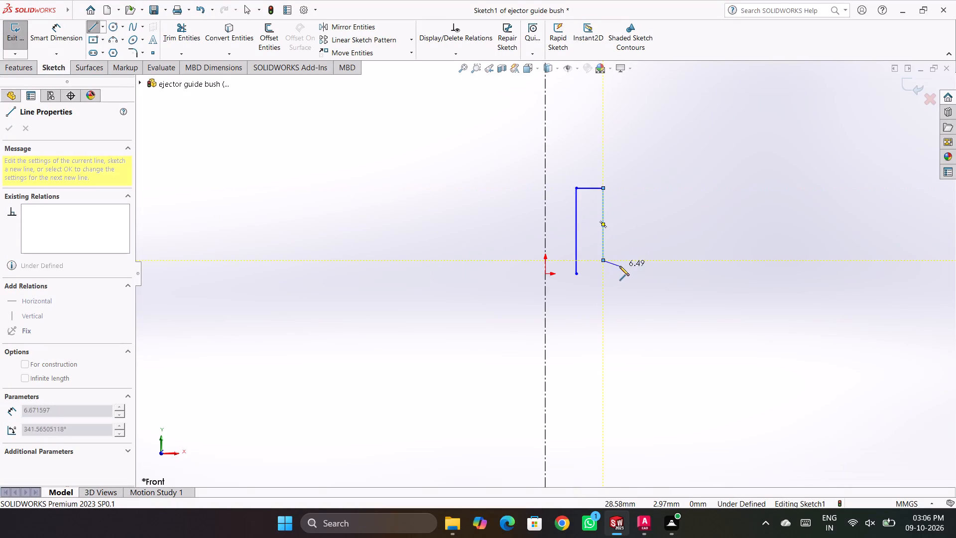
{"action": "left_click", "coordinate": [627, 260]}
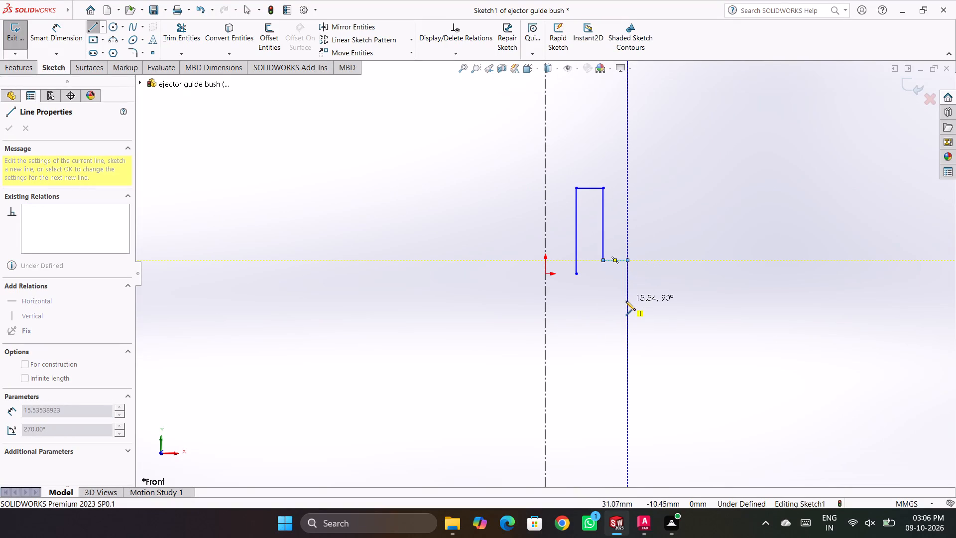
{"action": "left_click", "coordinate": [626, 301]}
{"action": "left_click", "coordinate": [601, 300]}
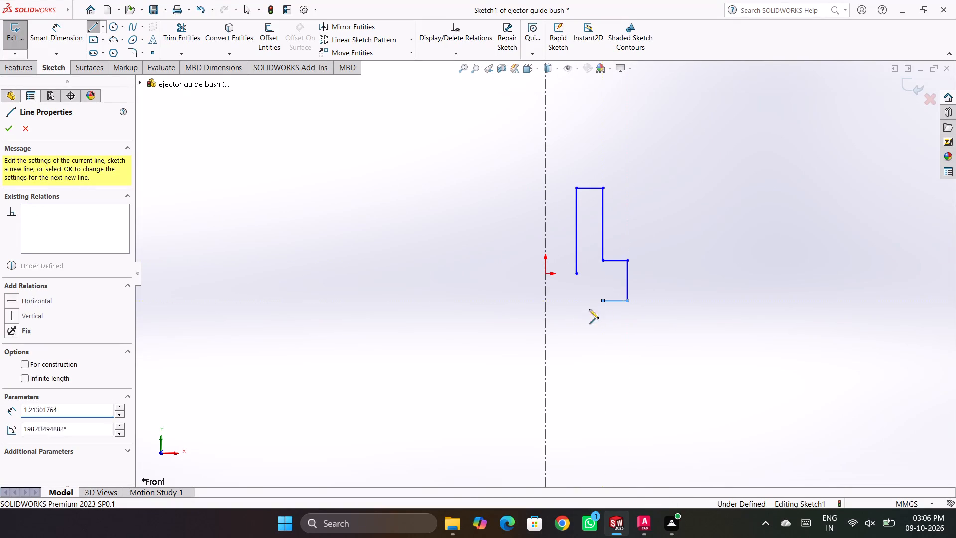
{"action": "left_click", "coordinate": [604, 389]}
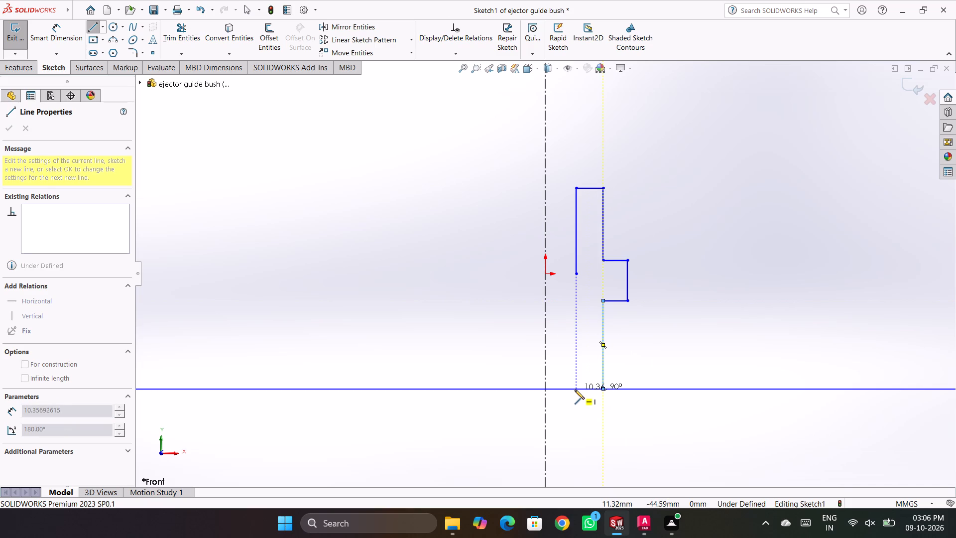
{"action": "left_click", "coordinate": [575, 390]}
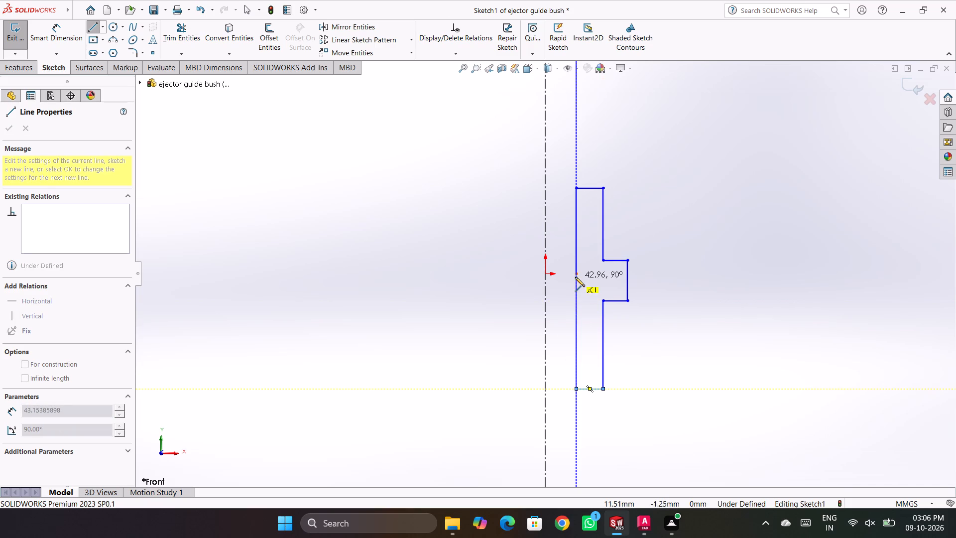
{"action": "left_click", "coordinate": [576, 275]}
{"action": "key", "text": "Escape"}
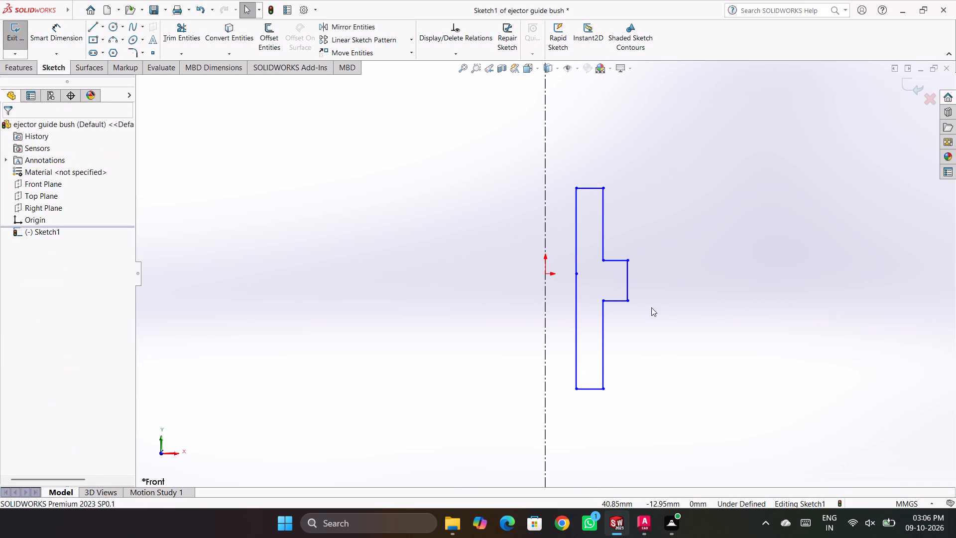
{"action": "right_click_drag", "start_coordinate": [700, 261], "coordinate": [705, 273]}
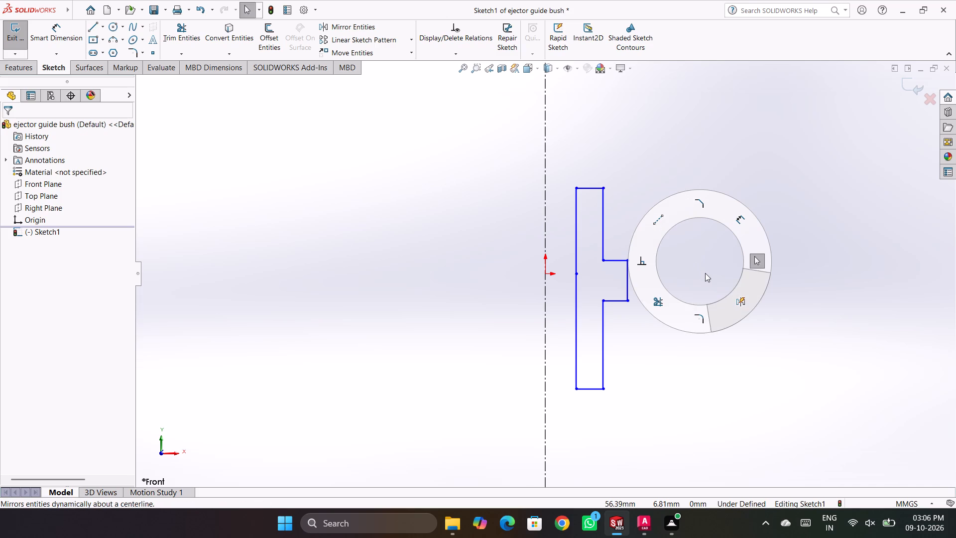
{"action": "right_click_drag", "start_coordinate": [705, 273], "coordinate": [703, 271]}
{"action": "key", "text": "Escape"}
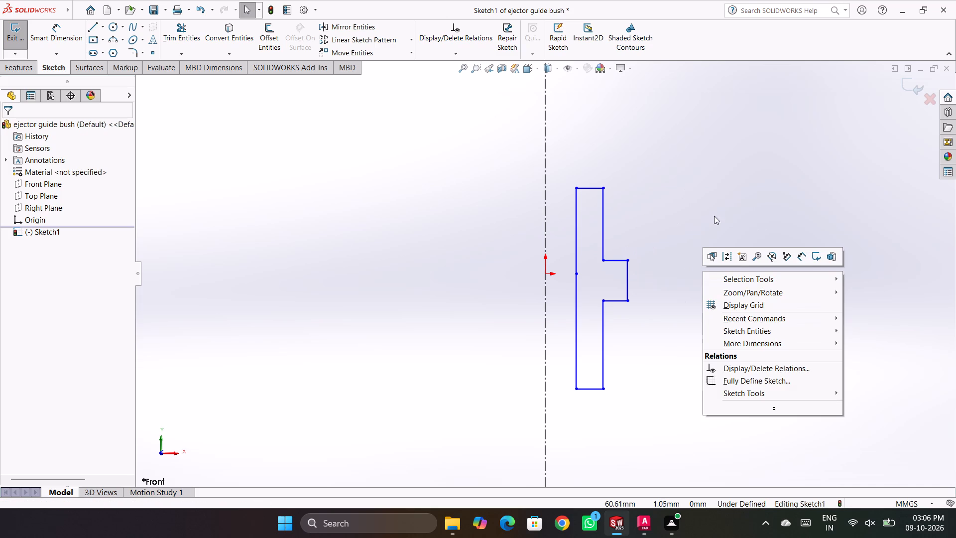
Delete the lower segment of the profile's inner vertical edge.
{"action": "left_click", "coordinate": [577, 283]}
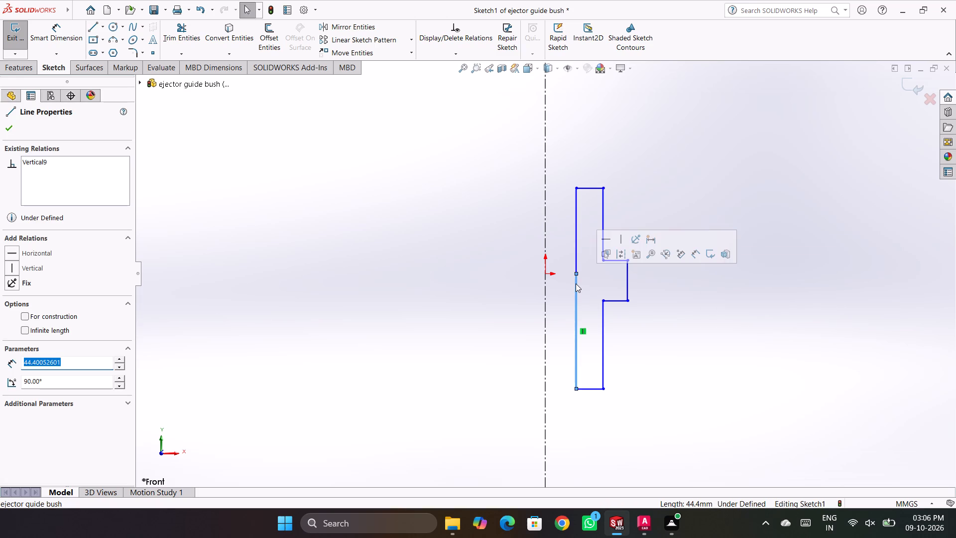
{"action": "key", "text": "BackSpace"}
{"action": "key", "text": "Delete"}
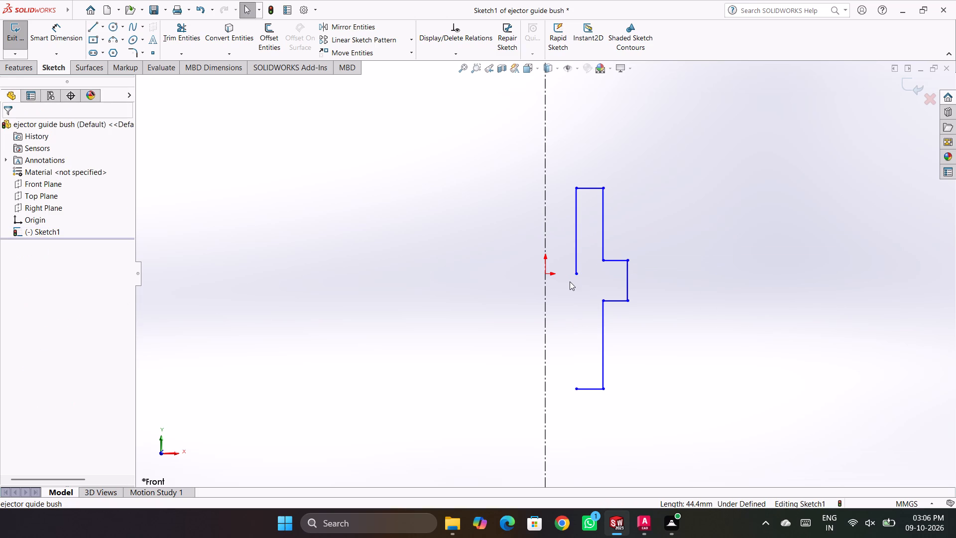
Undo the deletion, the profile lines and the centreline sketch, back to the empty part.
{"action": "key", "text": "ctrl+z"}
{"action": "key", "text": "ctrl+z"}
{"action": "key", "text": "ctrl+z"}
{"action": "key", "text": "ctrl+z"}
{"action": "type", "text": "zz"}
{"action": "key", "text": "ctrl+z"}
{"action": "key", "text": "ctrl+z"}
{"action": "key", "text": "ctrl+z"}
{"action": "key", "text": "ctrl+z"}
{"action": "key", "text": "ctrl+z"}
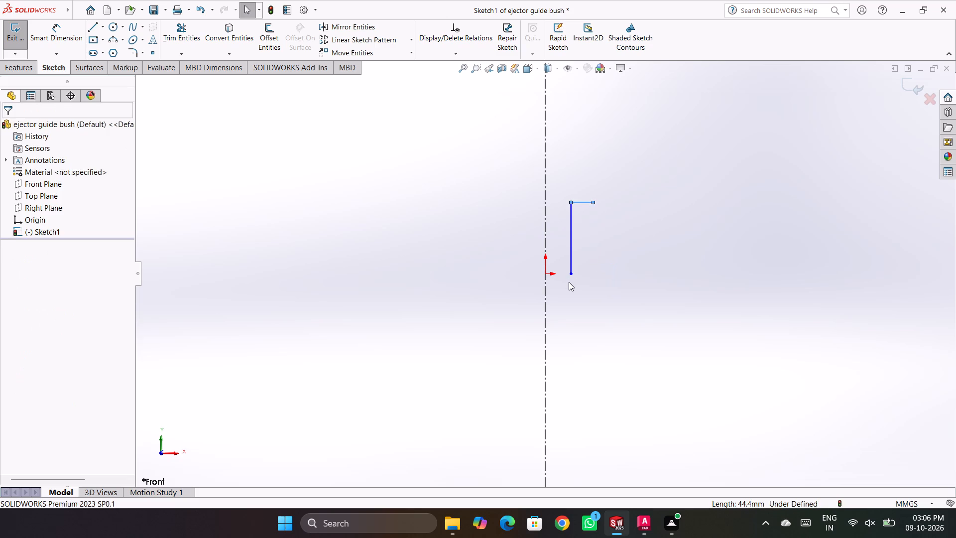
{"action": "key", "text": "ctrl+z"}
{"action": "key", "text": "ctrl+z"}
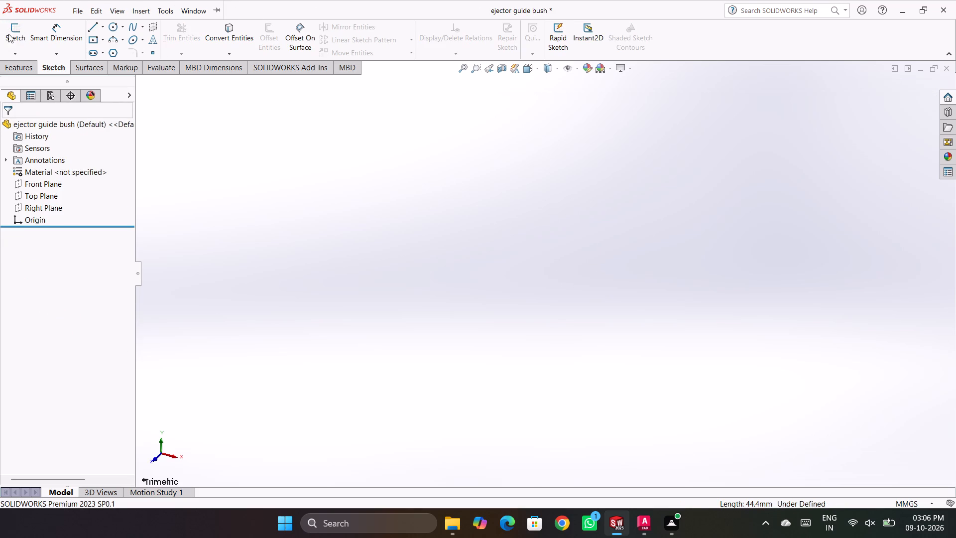
Start a new sketch on the Front Plane and draw a vertical construction line about 63 mm up from the origin.
{"action": "left_click", "coordinate": [9, 34]}
{"action": "left_click", "coordinate": [401, 176]}
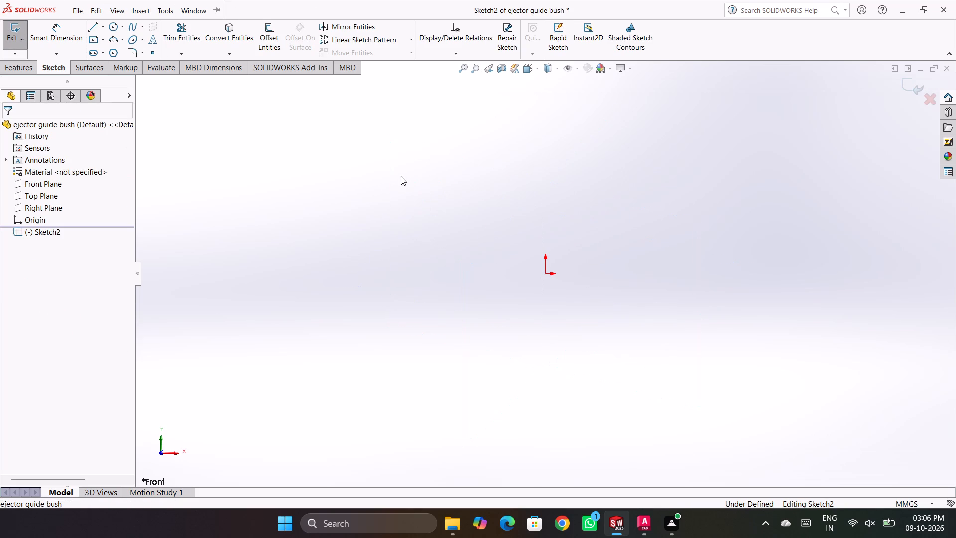
{"action": "left_click", "coordinate": [96, 25]}
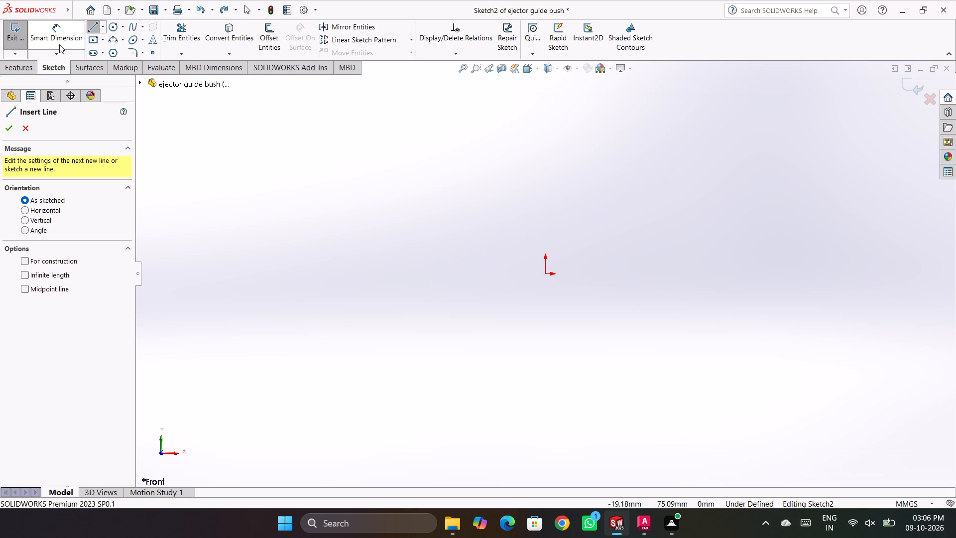
{"action": "right_click_drag", "start_coordinate": [528, 275], "coordinate": [477, 244]}
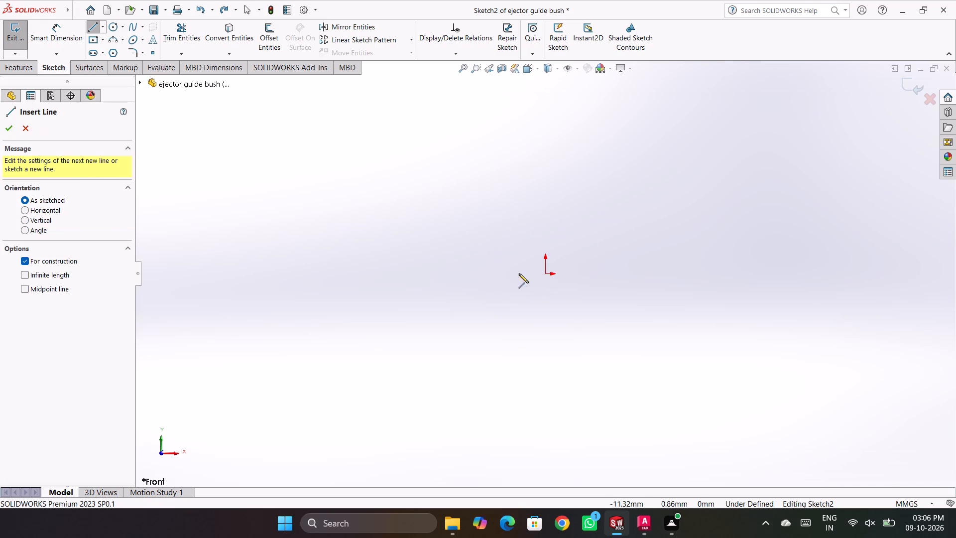
{"action": "left_click", "coordinate": [544, 273]}
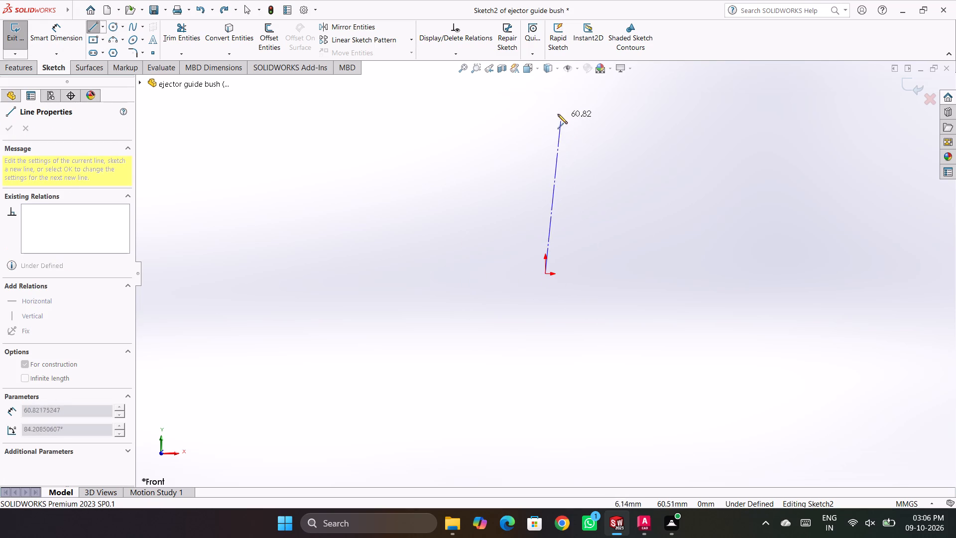
{"action": "left_click", "coordinate": [545, 110]}
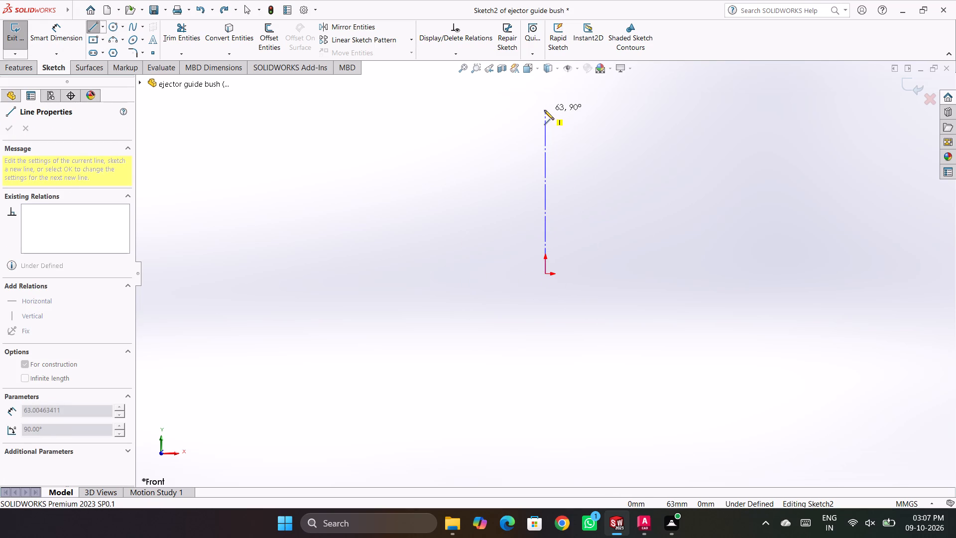
{"action": "key", "text": "Escape"}
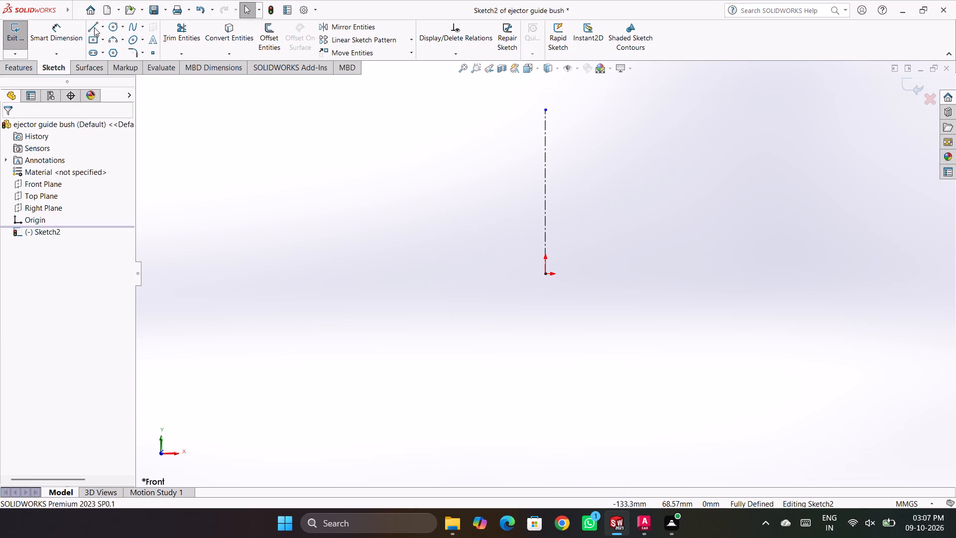
Draw a closed stepped profile beside the centreline from origin level, about 48 mm tall, with an outer collar about 6.5 by 7.8 mm.
{"action": "left_click", "coordinate": [94, 27]}
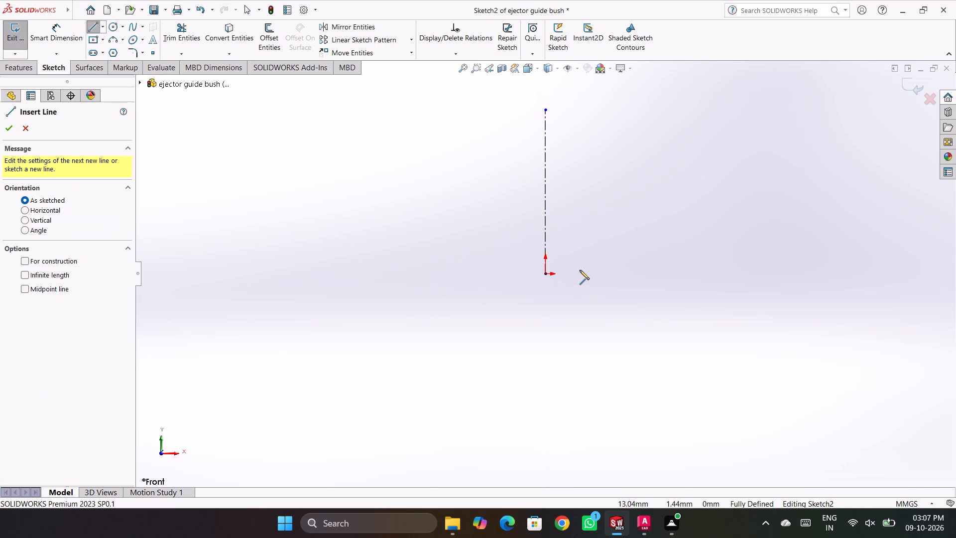
{"action": "left_click", "coordinate": [577, 274]}
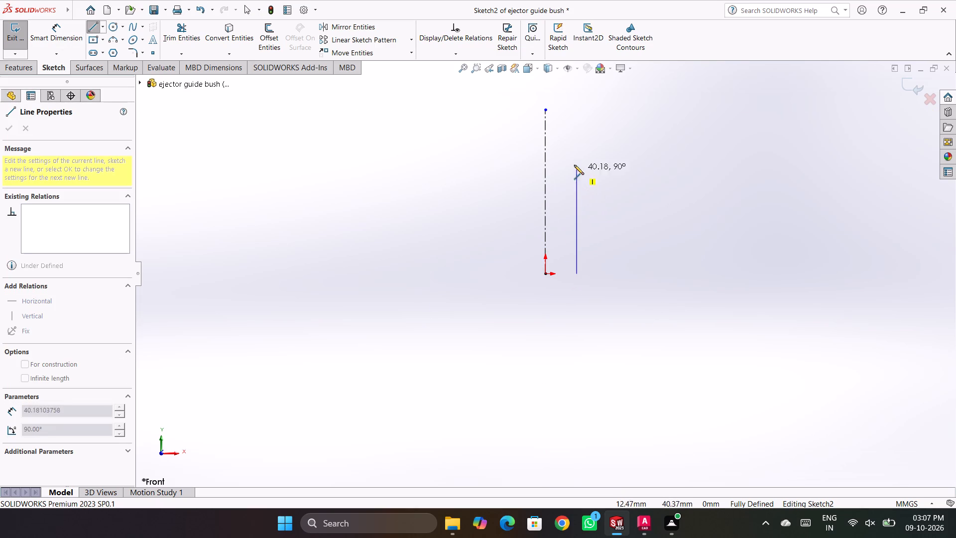
{"action": "left_click", "coordinate": [578, 148]}
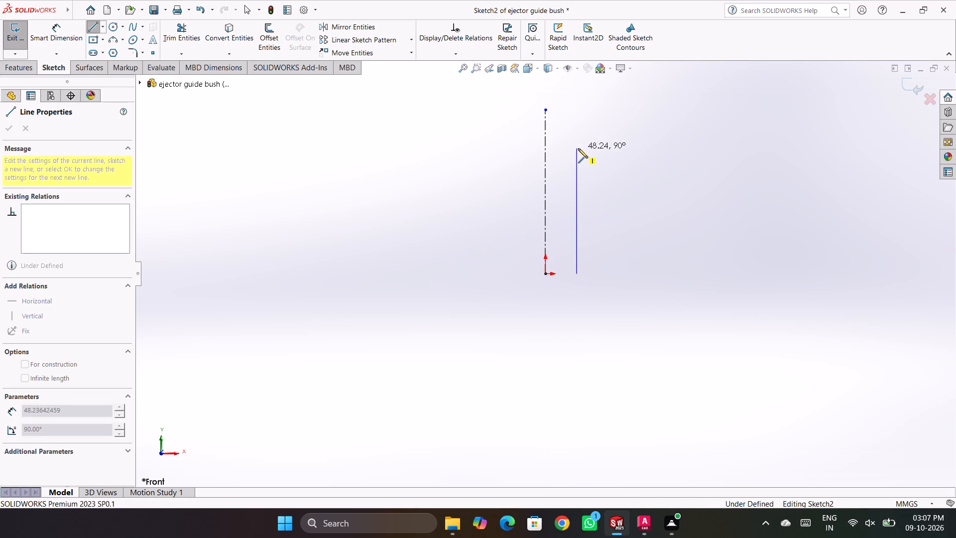
{"action": "left_click", "coordinate": [600, 147]}
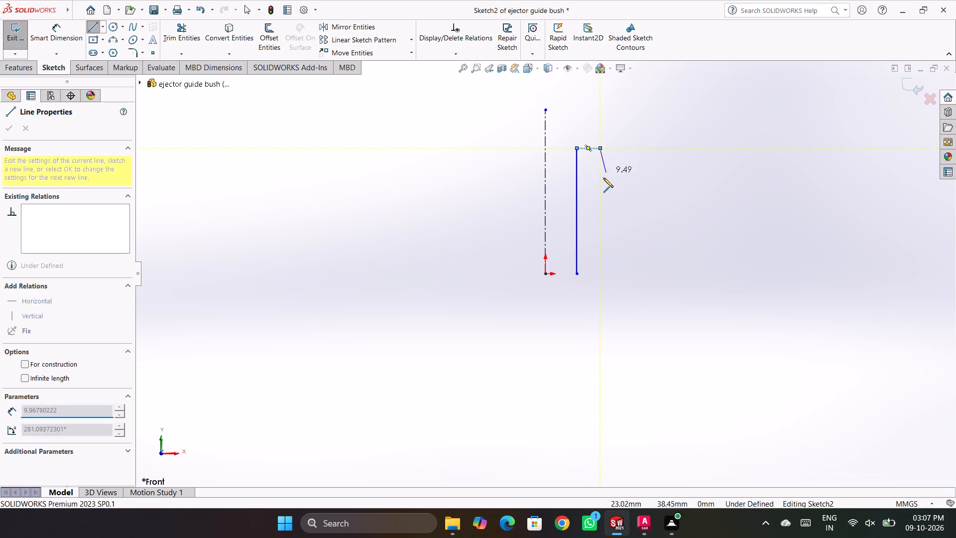
{"action": "left_click", "coordinate": [599, 191]}
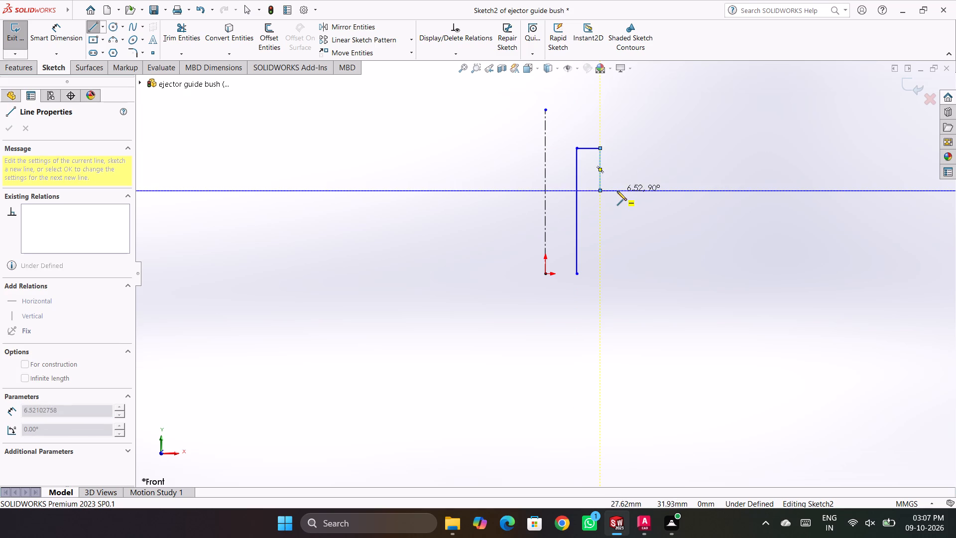
{"action": "left_click", "coordinate": [617, 190]}
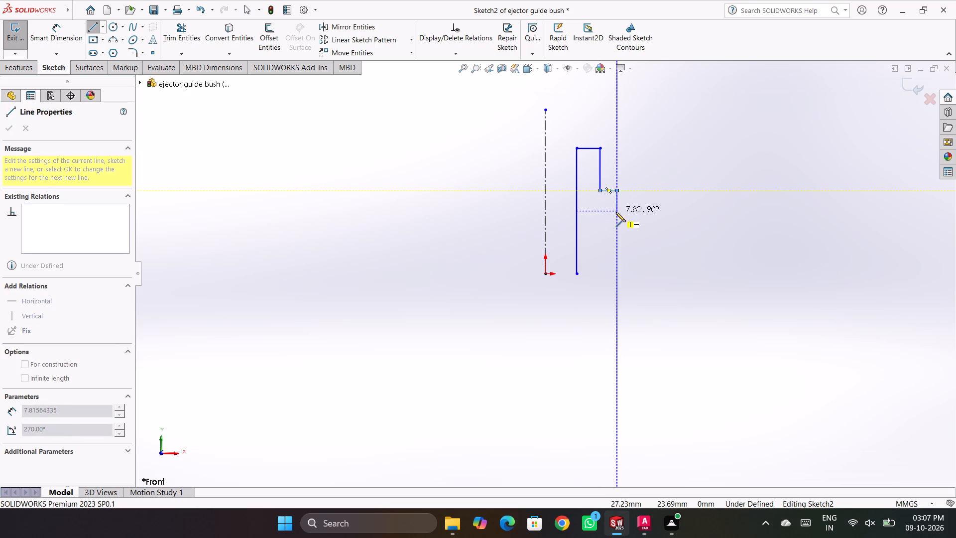
{"action": "left_click", "coordinate": [616, 212]}
{"action": "left_click", "coordinate": [599, 212]}
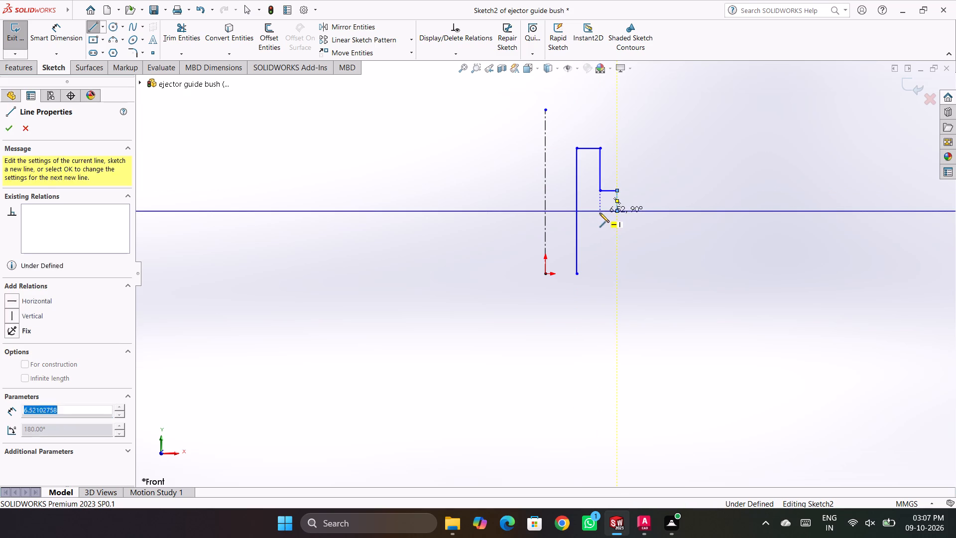
{"action": "left_click", "coordinate": [601, 271]}
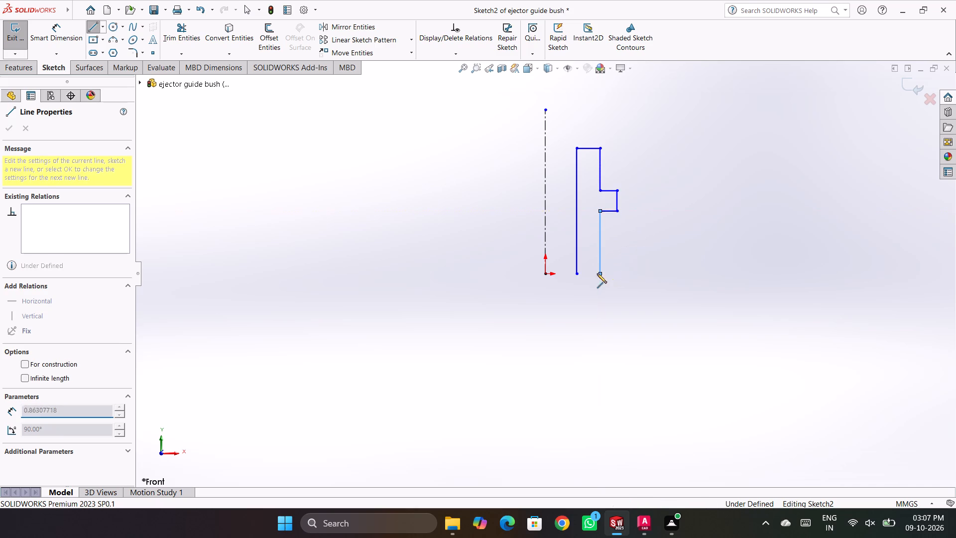
{"action": "left_click", "coordinate": [577, 273]}
{"action": "key", "text": "Escape"}
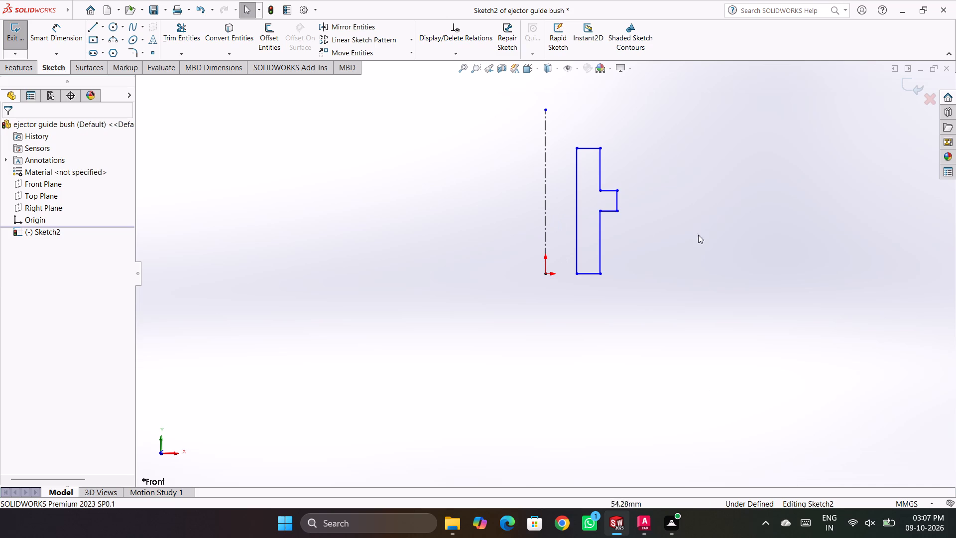
{"action": "right_click_drag", "start_coordinate": [714, 289], "coordinate": [665, 259]}
{"action": "key", "text": "Escape"}
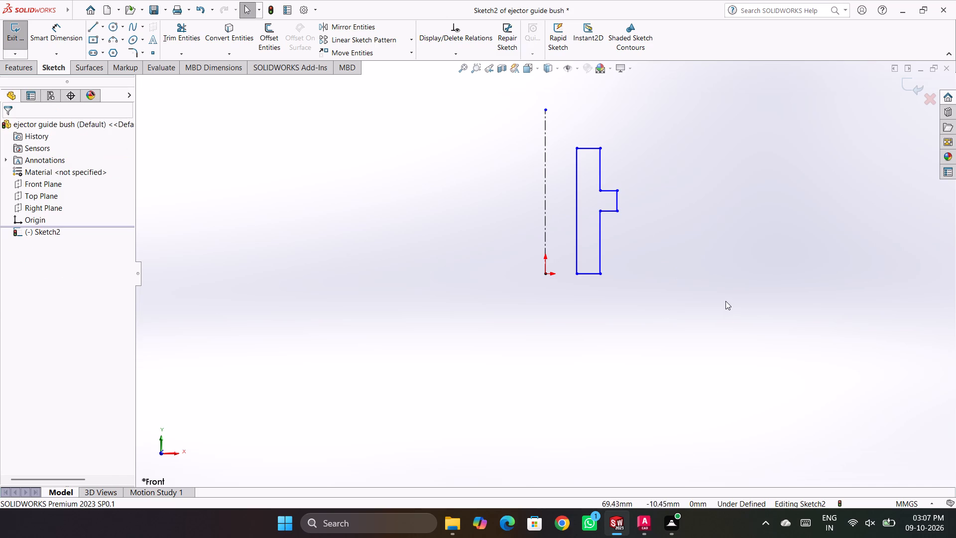
{"action": "key", "text": "Escape"}
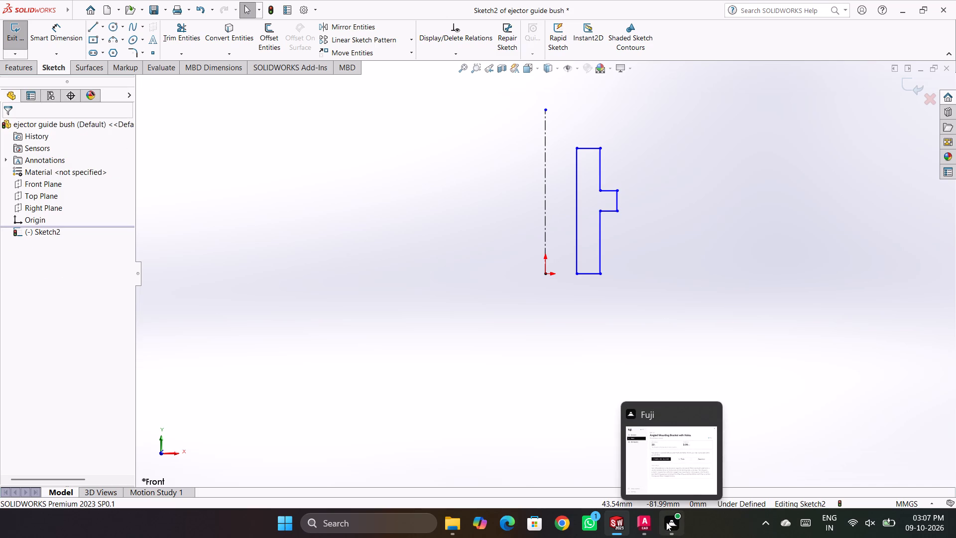
Add a dimension between the profile's inner vertical edge and the centreline.
{"action": "left_click", "coordinate": [726, 243]}
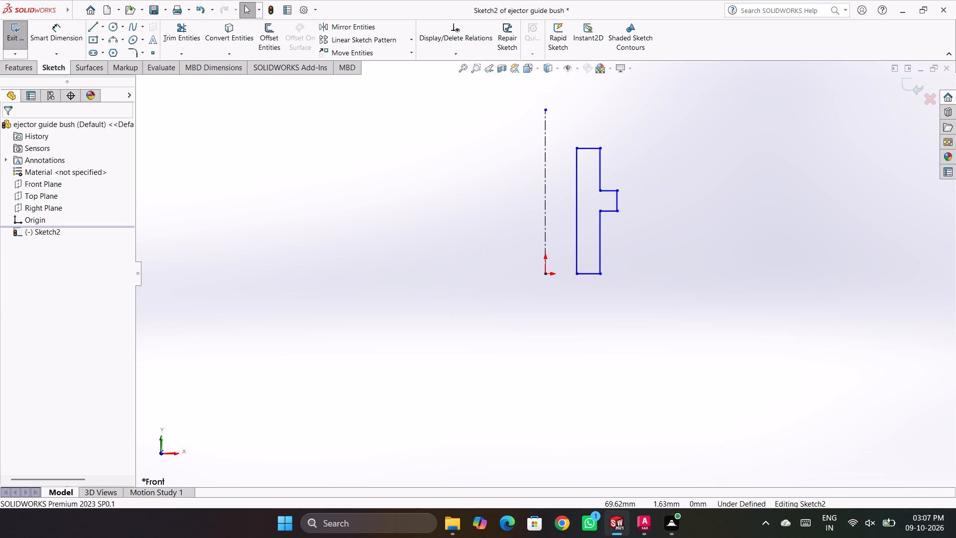
{"action": "left_click", "coordinate": [40, 19]}
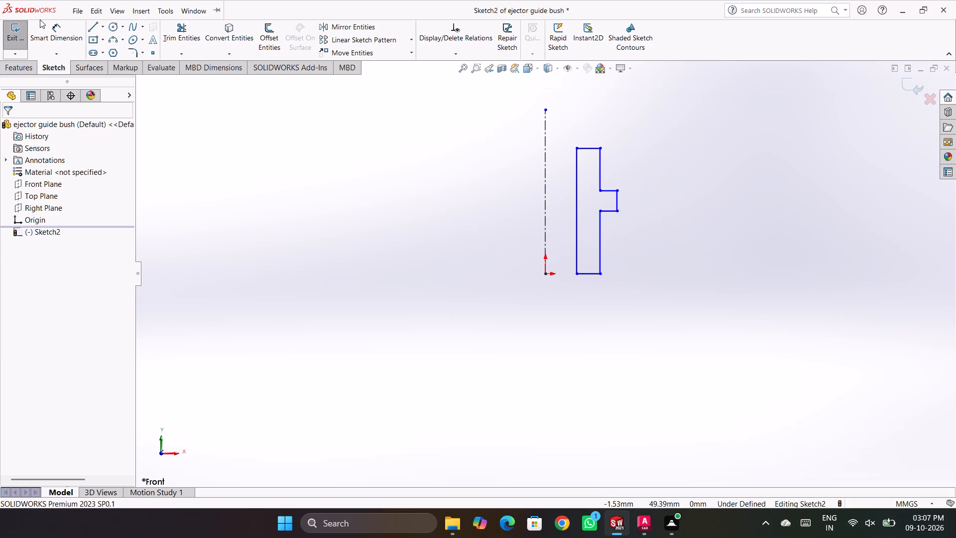
{"action": "left_click", "coordinate": [48, 32]}
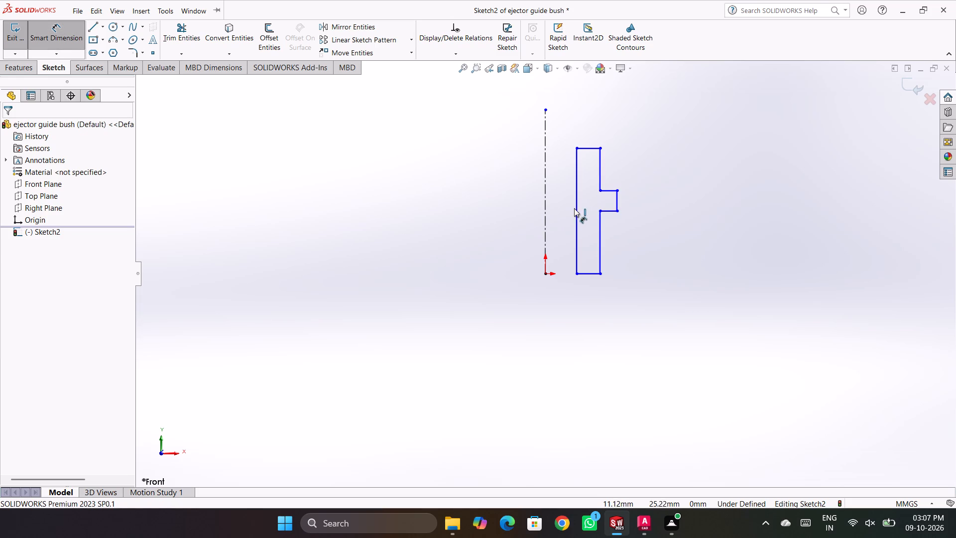
{"action": "left_click", "coordinate": [574, 208]}
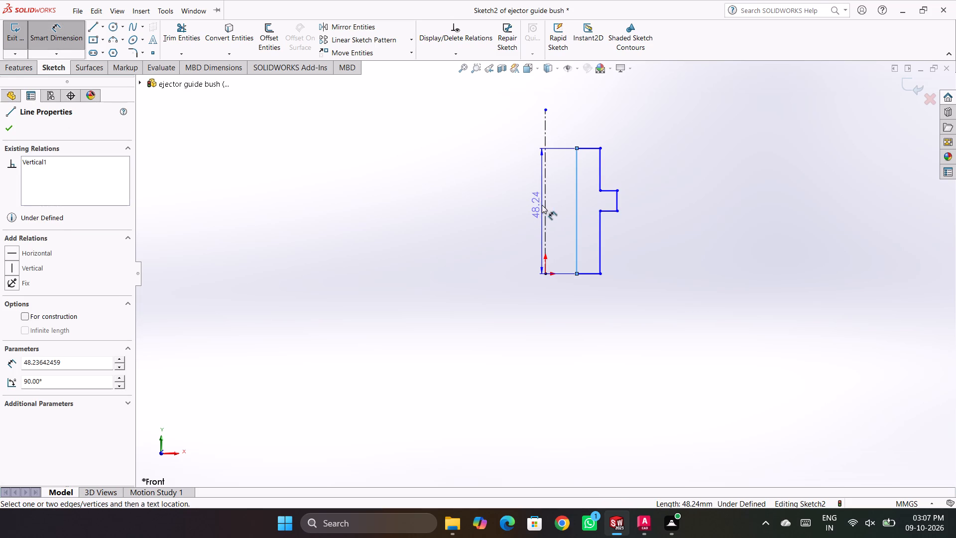
{"action": "left_click", "coordinate": [543, 206]}
{"action": "left_click", "coordinate": [559, 214]}
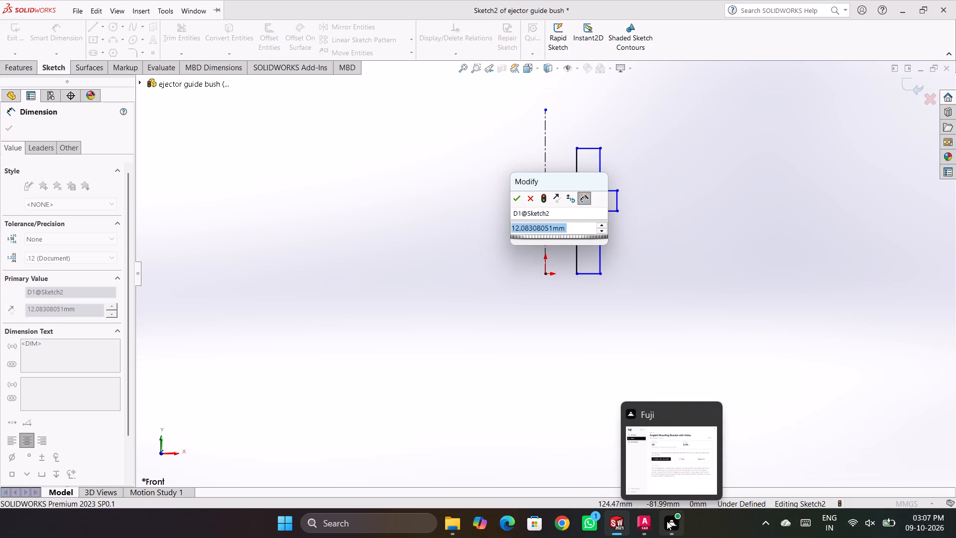
Switch to AutoCAD, cancel the running dimension command and undo the 80 mm dimension in the plan view.
{"action": "left_click", "coordinate": [649, 518]}
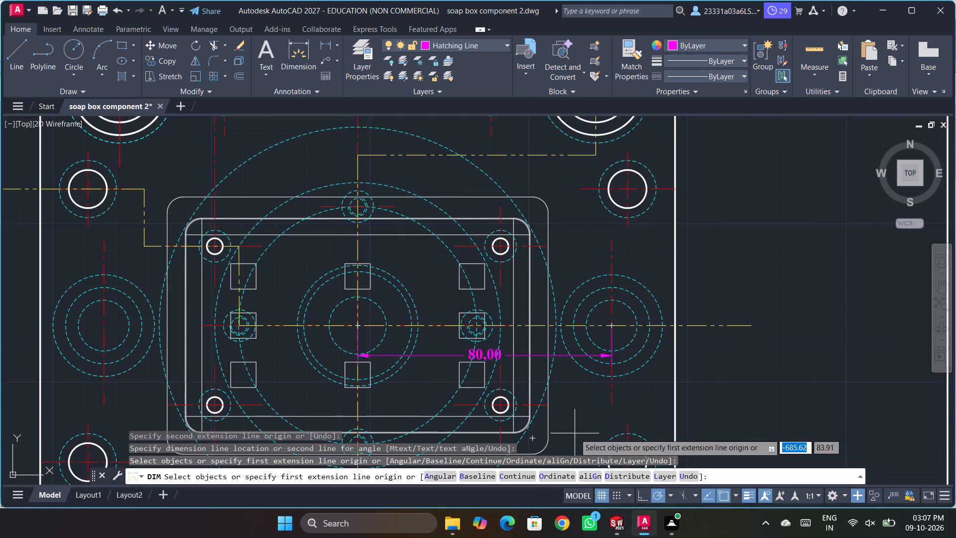
{"action": "scroll", "coordinate": [623, 351], "scroll_direction": "up", "scroll_amount": 4}
{"action": "scroll", "coordinate": [623, 351], "scroll_direction": "down", "scroll_amount": 10}
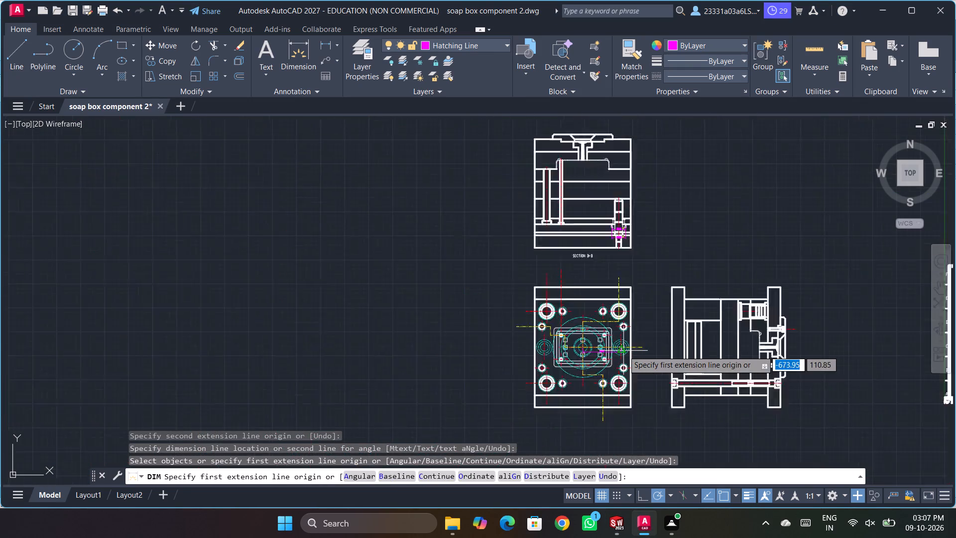
{"action": "key", "text": "Escape"}
{"action": "key", "text": "ctrl+z"}
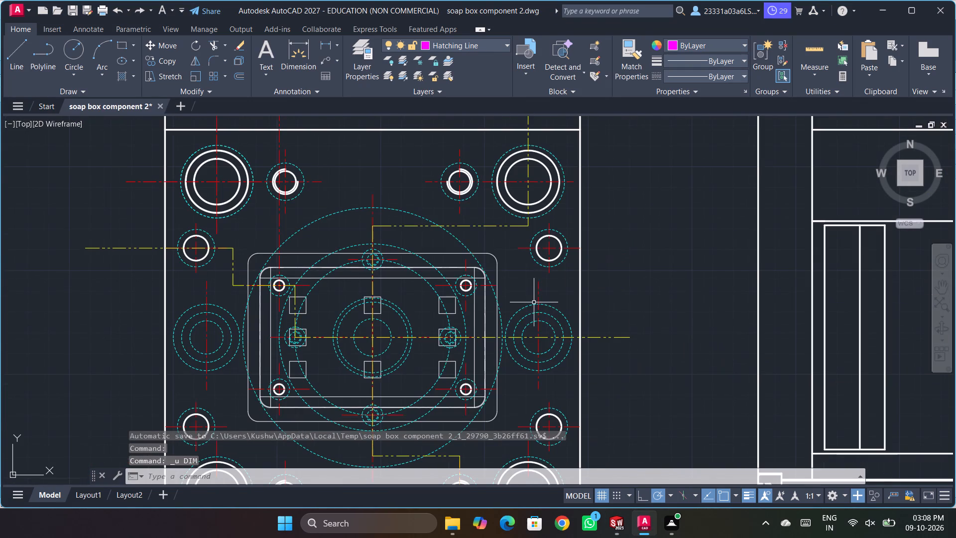
Dimension the width between the vertical edges of the central pin inside the collared bush in the section view.
{"action": "scroll", "coordinate": [523, 322], "scroll_direction": "up", "scroll_amount": 5}
{"action": "scroll", "coordinate": [524, 312], "scroll_direction": "down", "scroll_amount": 7}
{"action": "scroll", "coordinate": [477, 358], "scroll_direction": "down", "scroll_amount": 3}
{"action": "scroll", "coordinate": [527, 241], "scroll_direction": "up", "scroll_amount": 2}
{"action": "scroll", "coordinate": [395, 334], "scroll_direction": "up", "scroll_amount": 3}
{"action": "scroll", "coordinate": [528, 395], "scroll_direction": "up", "scroll_amount": 1}
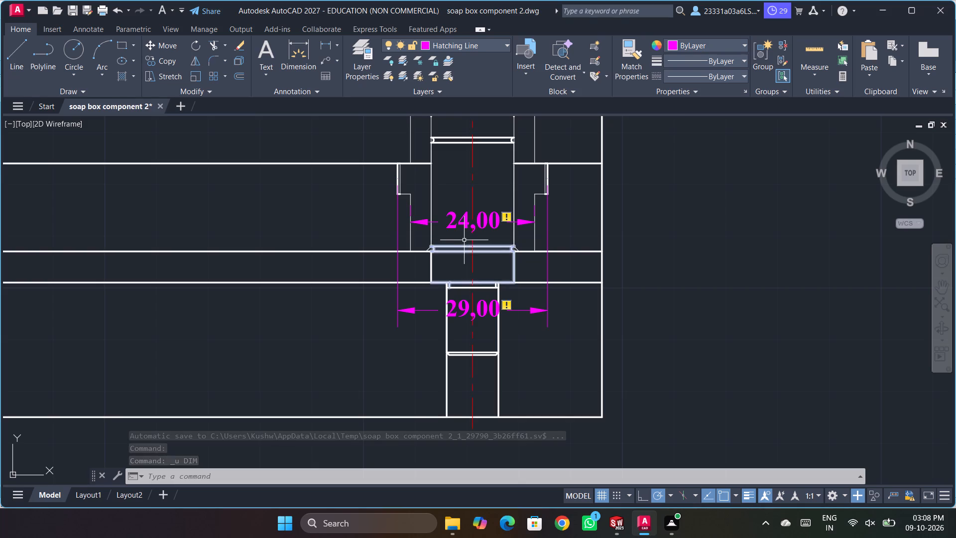
{"action": "scroll", "coordinate": [464, 240], "scroll_direction": "up", "scroll_amount": 1}
{"action": "scroll", "coordinate": [439, 248], "scroll_direction": "down", "scroll_amount": 1}
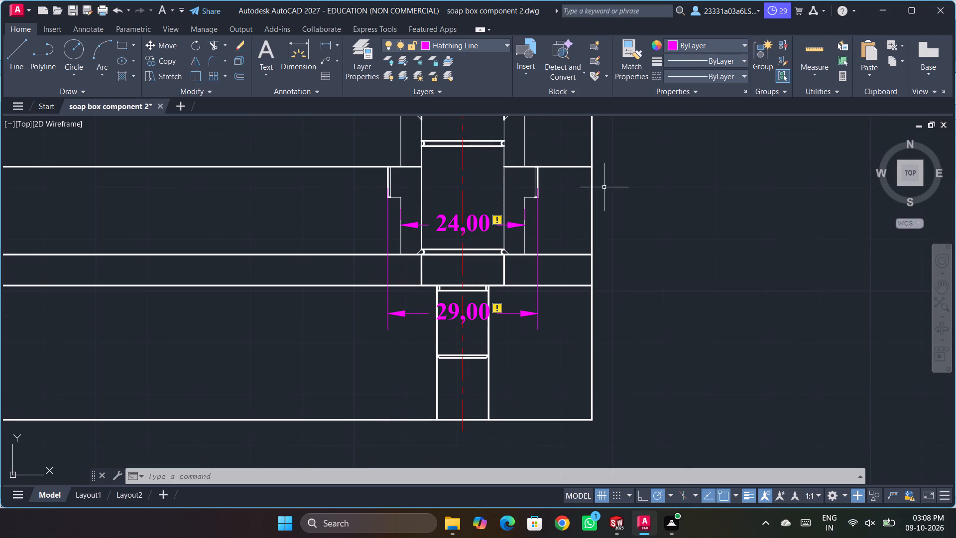
{"action": "right_click", "coordinate": [674, 187]}
{"action": "left_click", "coordinate": [830, 221]}
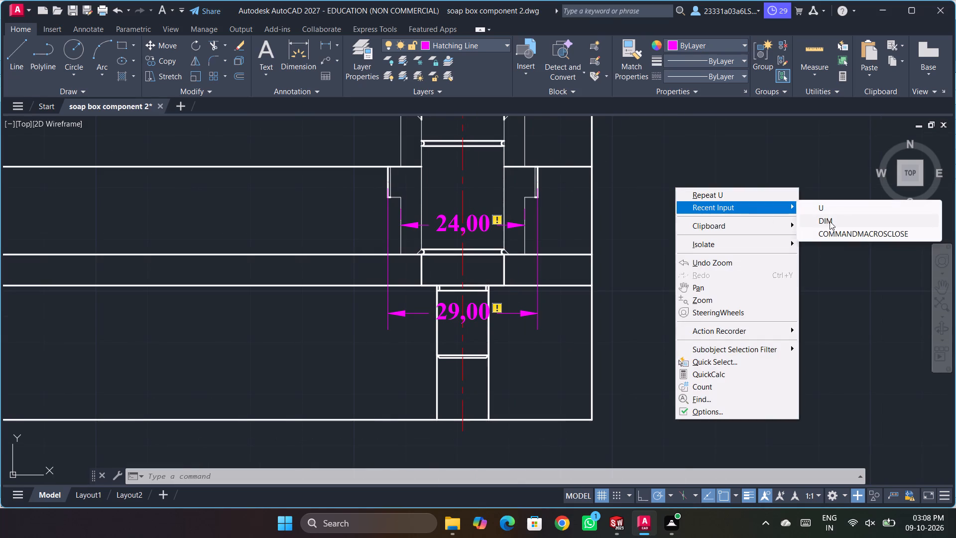
{"action": "left_click", "coordinate": [421, 186]}
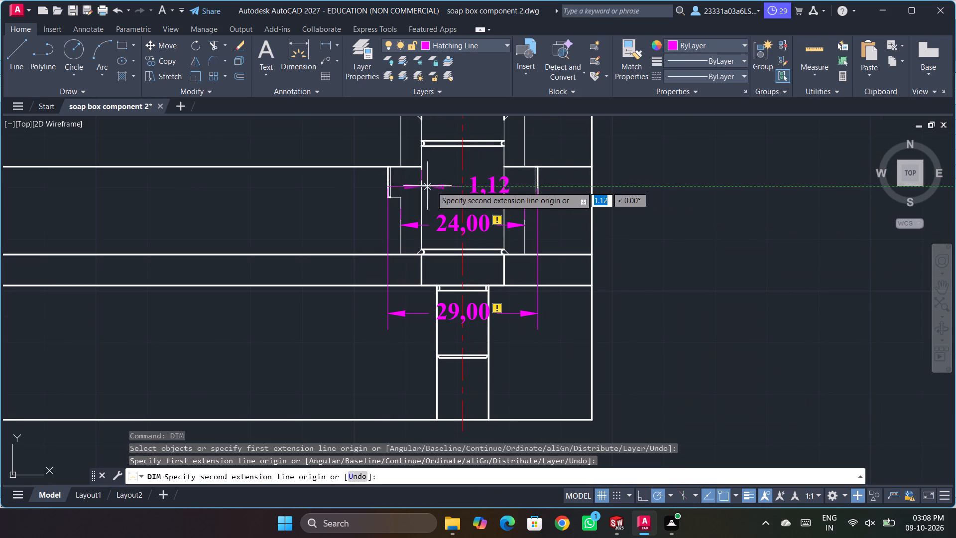
{"action": "left_click", "coordinate": [505, 187]}
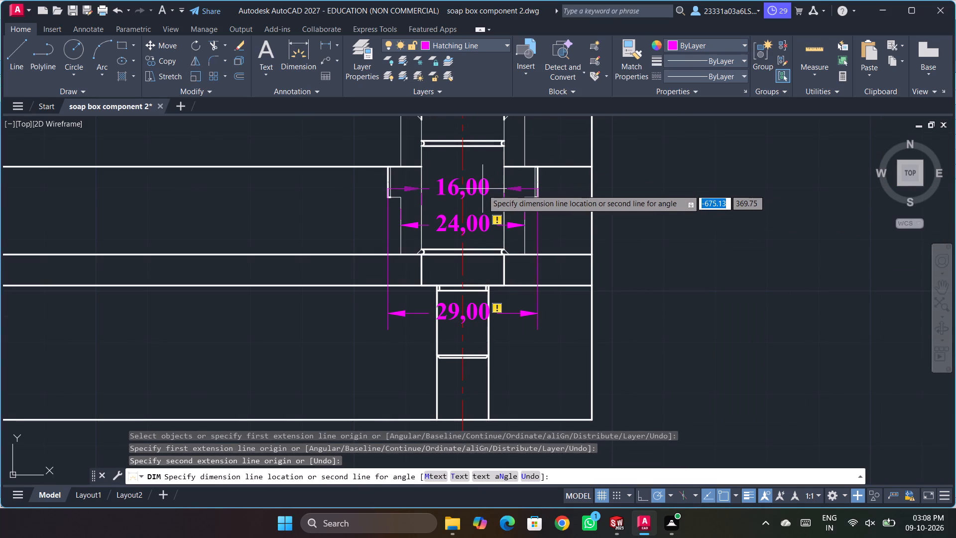
{"action": "key", "text": "grave"}
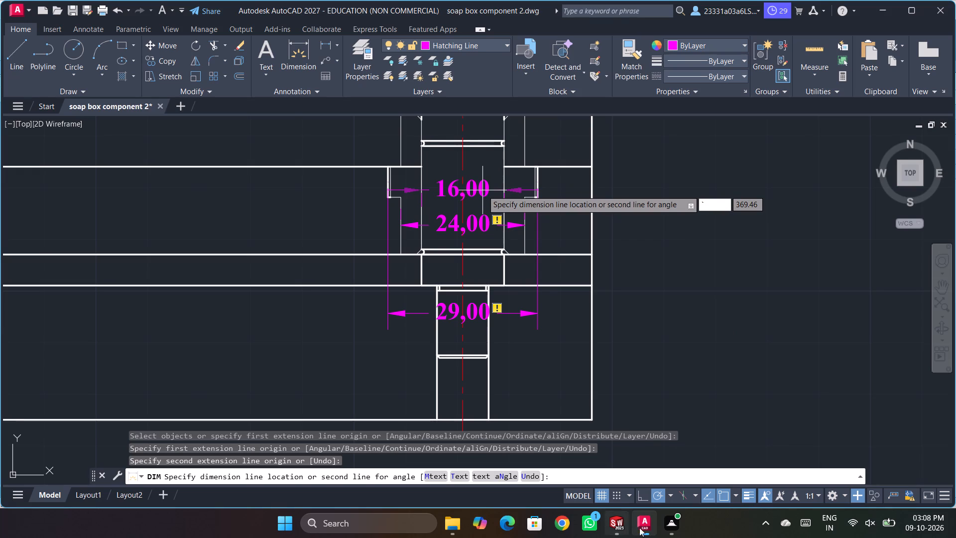
Return to SOLIDWORKS and set the distance from the centreline to the profile's inner edge to 8 mm.
{"action": "left_click", "coordinate": [618, 529]}
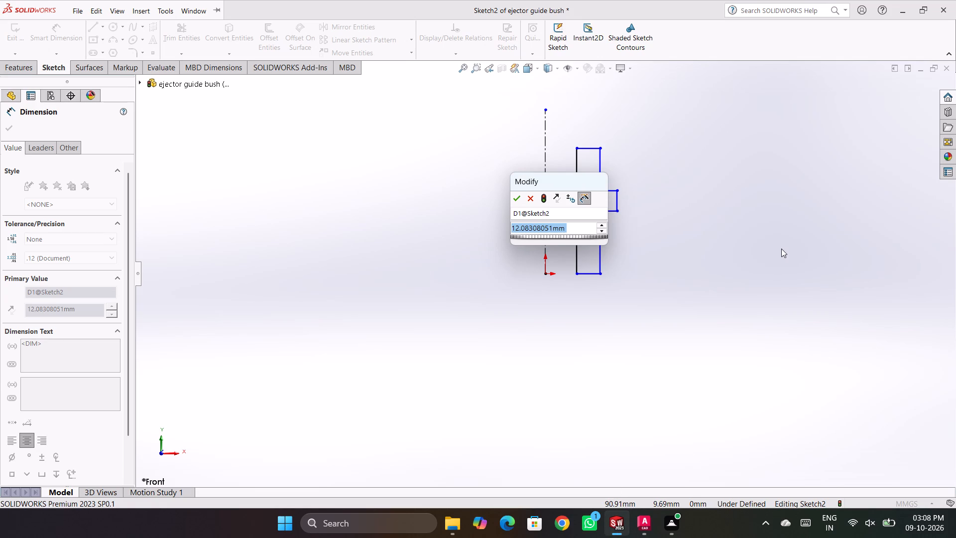
{"action": "key", "text": "8"}
{"action": "key", "text": "Return"}
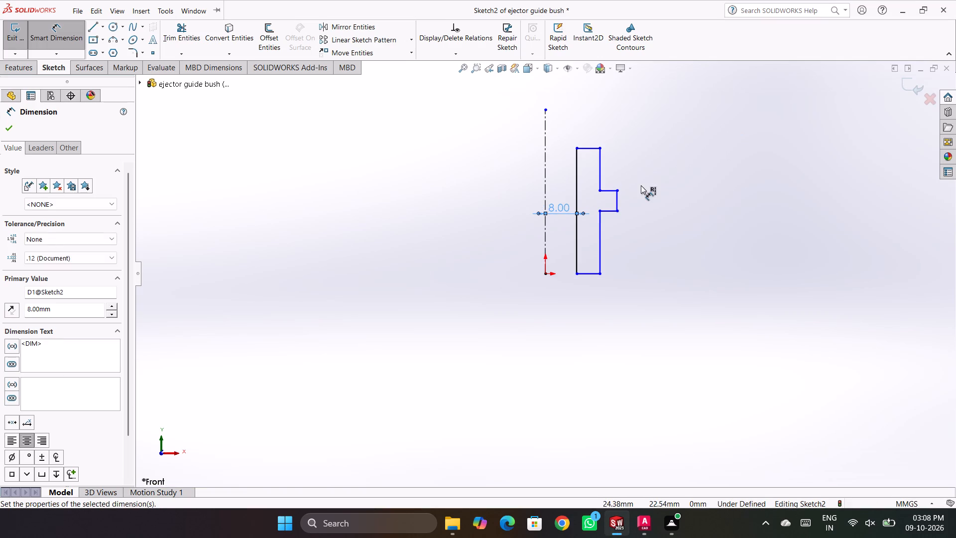
{"action": "left_click", "coordinate": [640, 186]}
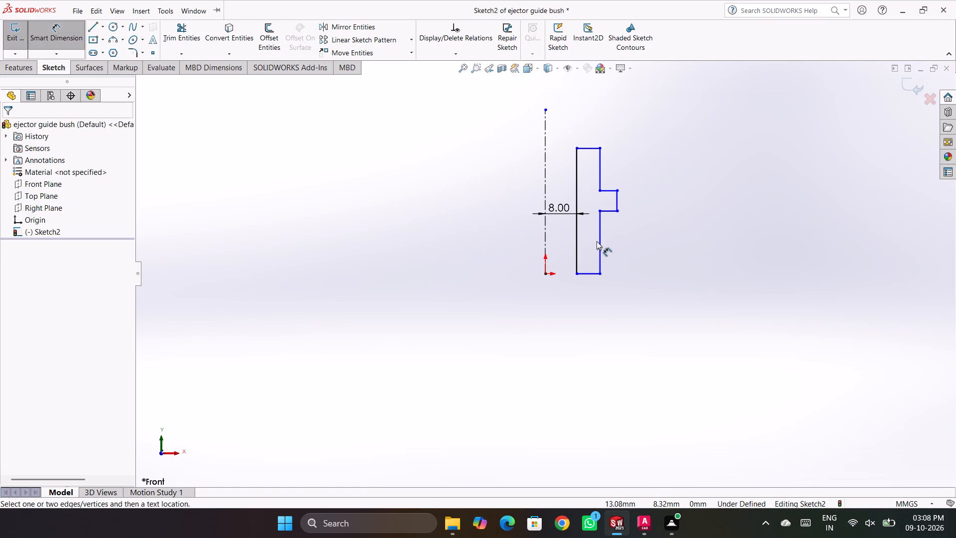
Dimension the outer vertical edge below the collar at 12 mm from the centreline and shift the dimension text clear of the profile line.
{"action": "left_click", "coordinate": [598, 242]}
{"action": "left_click", "coordinate": [546, 228]}
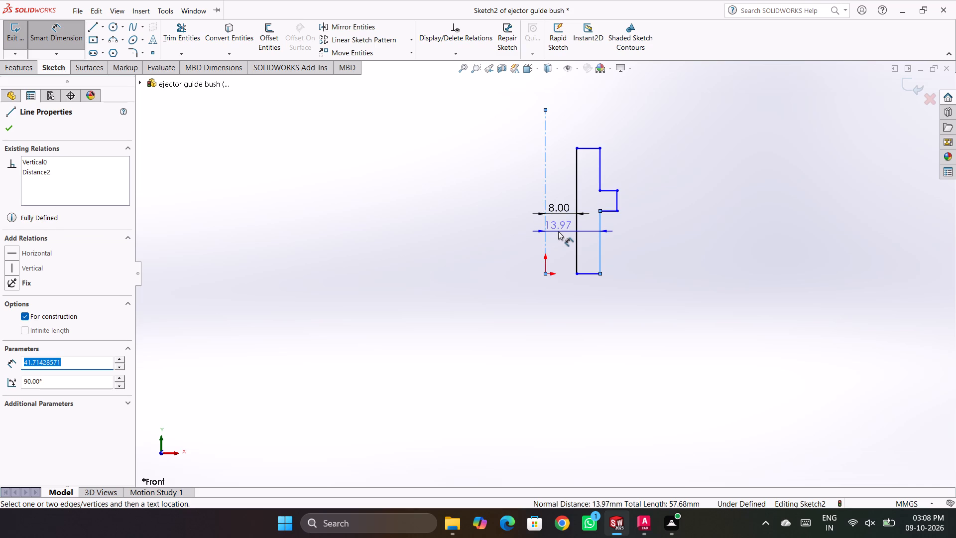
{"action": "left_click", "coordinate": [558, 231]}
{"action": "type", "text": "12"}
{"action": "key", "text": "Return"}
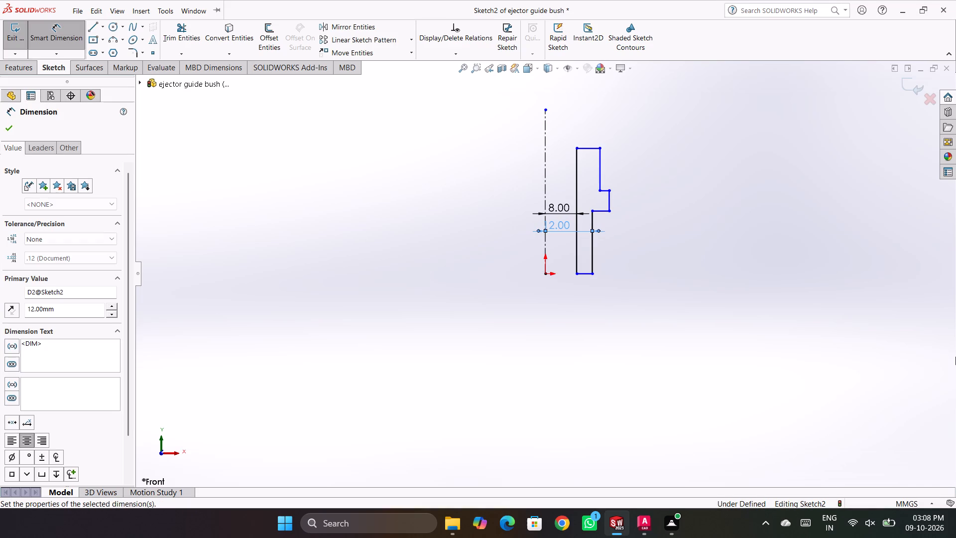
{"action": "left_click", "coordinate": [955, 332]}
{"action": "left_click", "coordinate": [715, 256]}
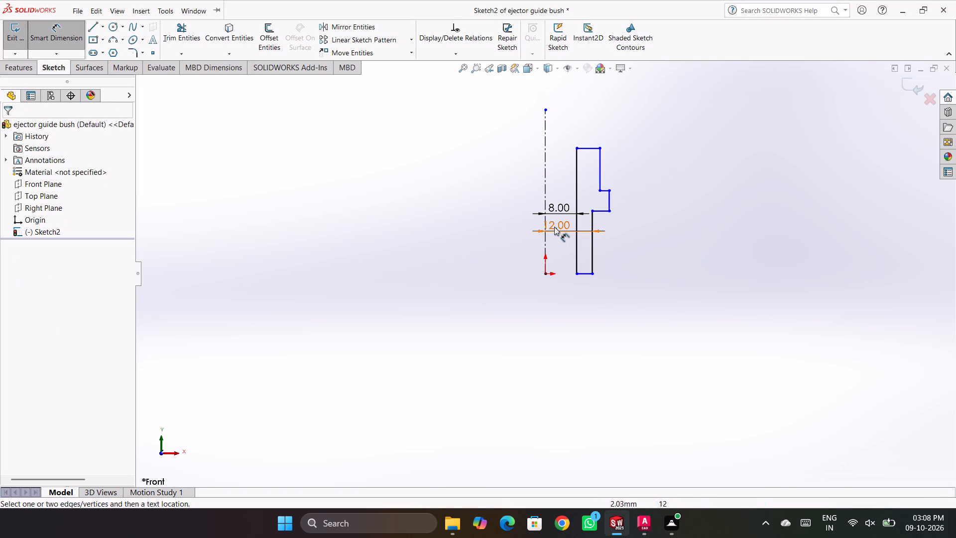
{"action": "left_click", "coordinate": [557, 228]}
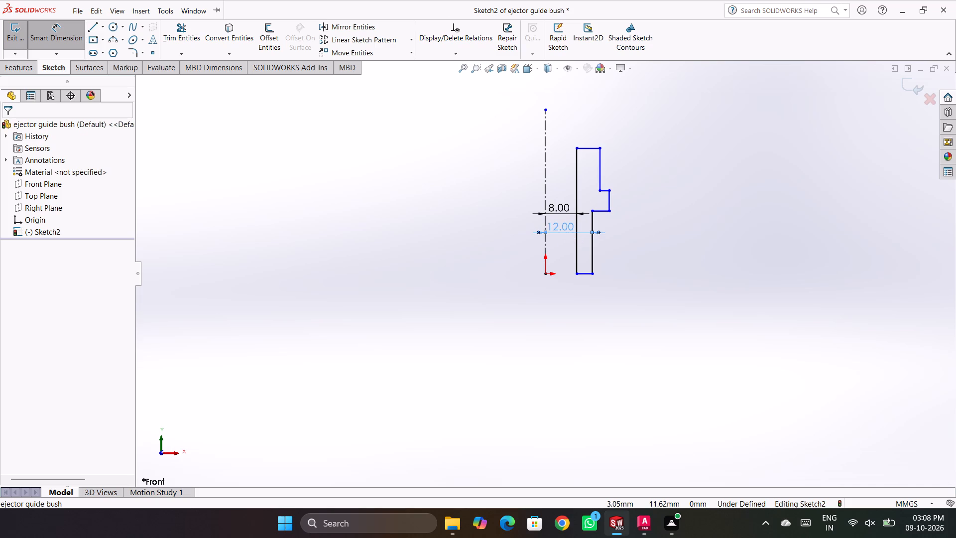
{"action": "left_click", "coordinate": [671, 240]}
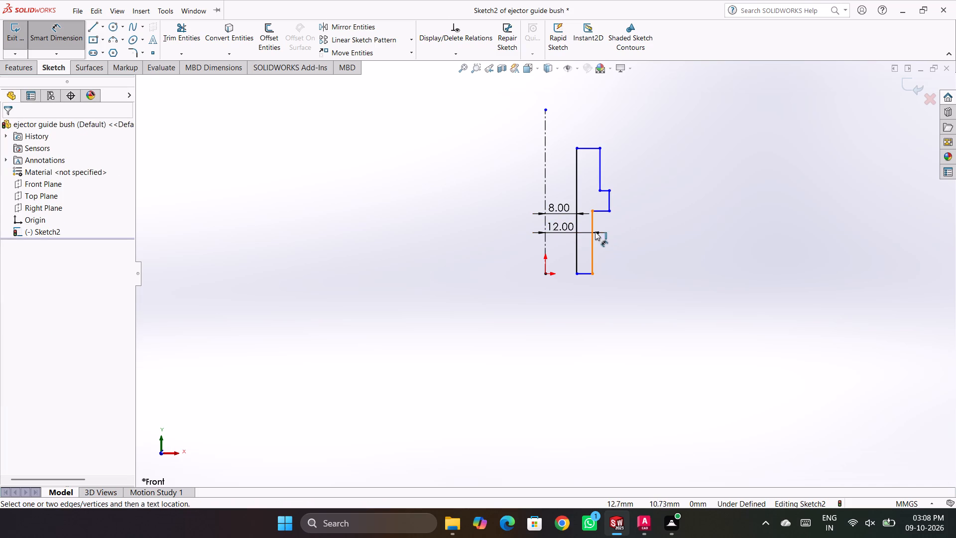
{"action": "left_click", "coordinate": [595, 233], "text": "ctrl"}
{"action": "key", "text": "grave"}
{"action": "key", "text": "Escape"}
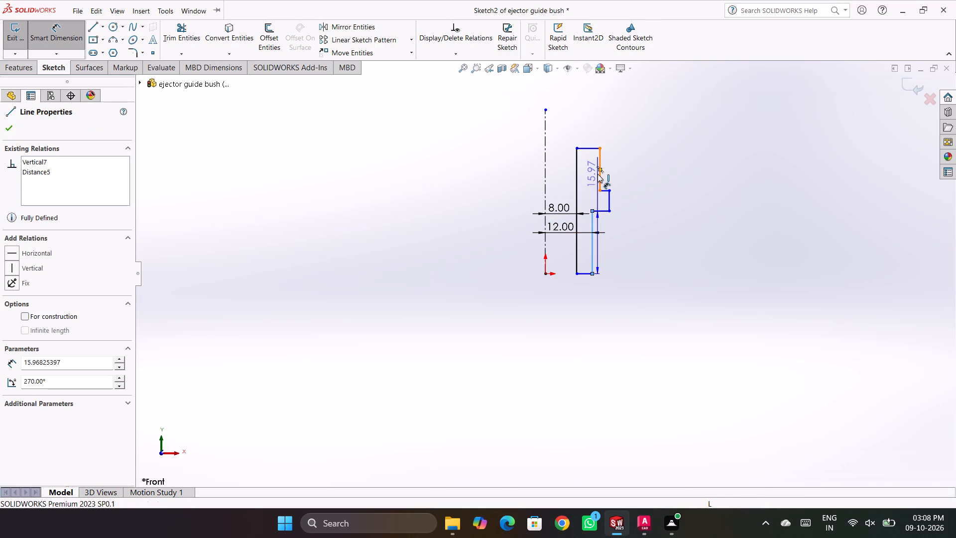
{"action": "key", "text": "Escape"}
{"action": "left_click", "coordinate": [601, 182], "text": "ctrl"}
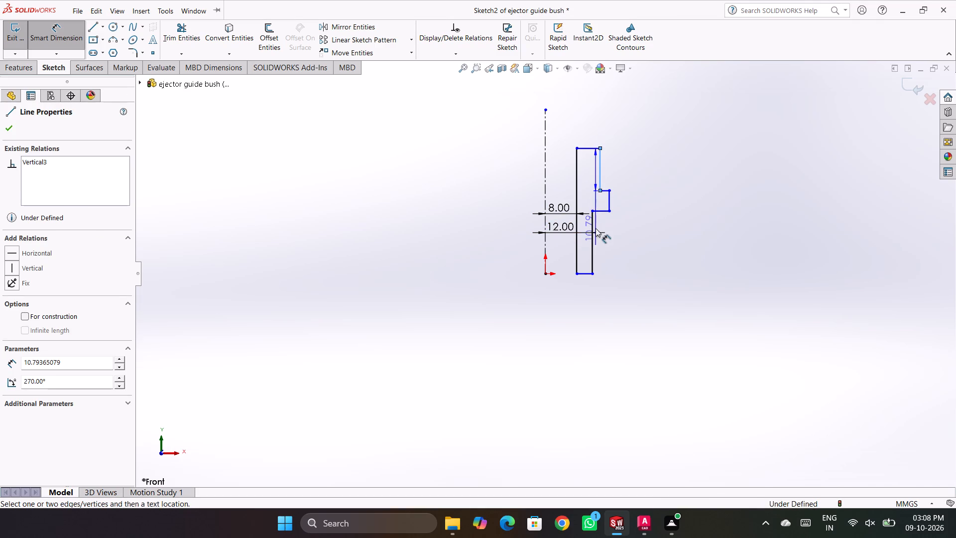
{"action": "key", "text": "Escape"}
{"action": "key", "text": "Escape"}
Make the outer vertical edges above and below the collar collinear.
{"action": "left_click", "coordinate": [600, 177], "text": "ctrl"}
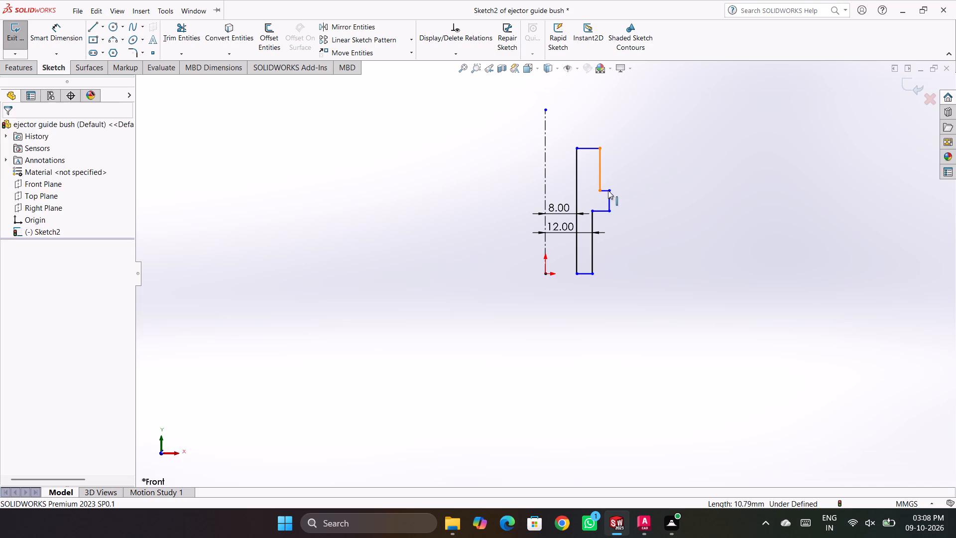
{"action": "left_click", "coordinate": [593, 232]}
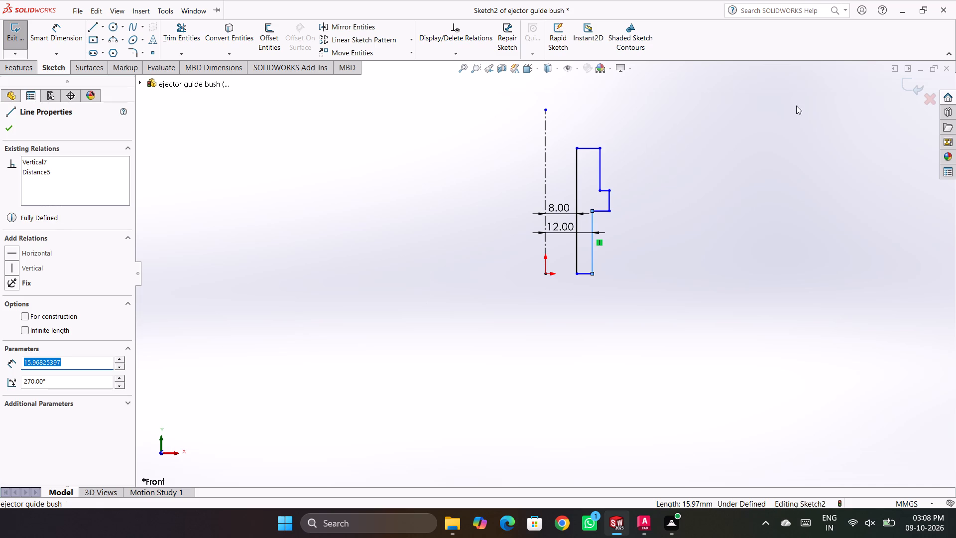
{"action": "left_click", "coordinate": [599, 157], "text": "ctrl"}
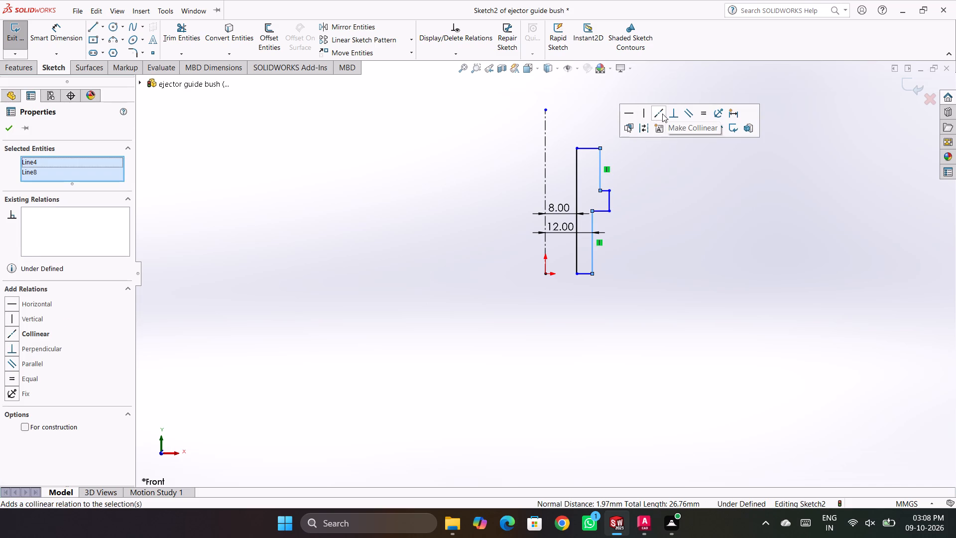
{"action": "left_click", "coordinate": [662, 114]}
{"action": "left_click", "coordinate": [650, 116]}
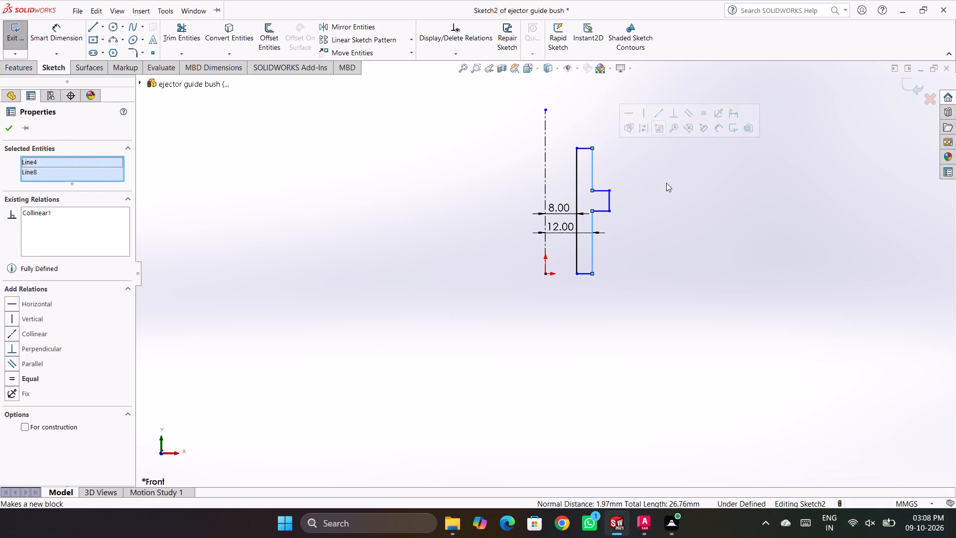
{"action": "left_click", "coordinate": [671, 185]}
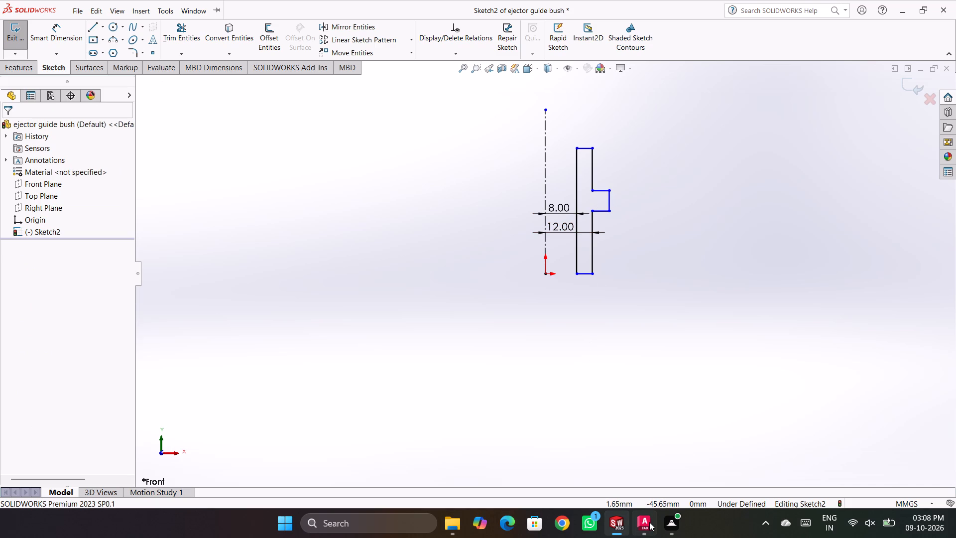
Switch to AutoCAD, place the pending pin-width dimension just above the 24 mm dimension and end the command.
{"action": "left_click", "coordinate": [635, 474]}
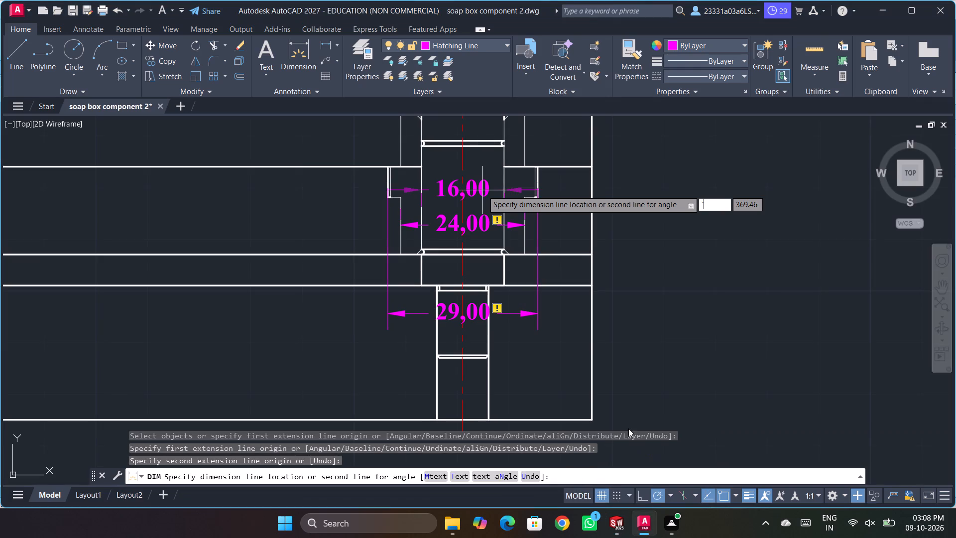
{"action": "left_click", "coordinate": [693, 333]}
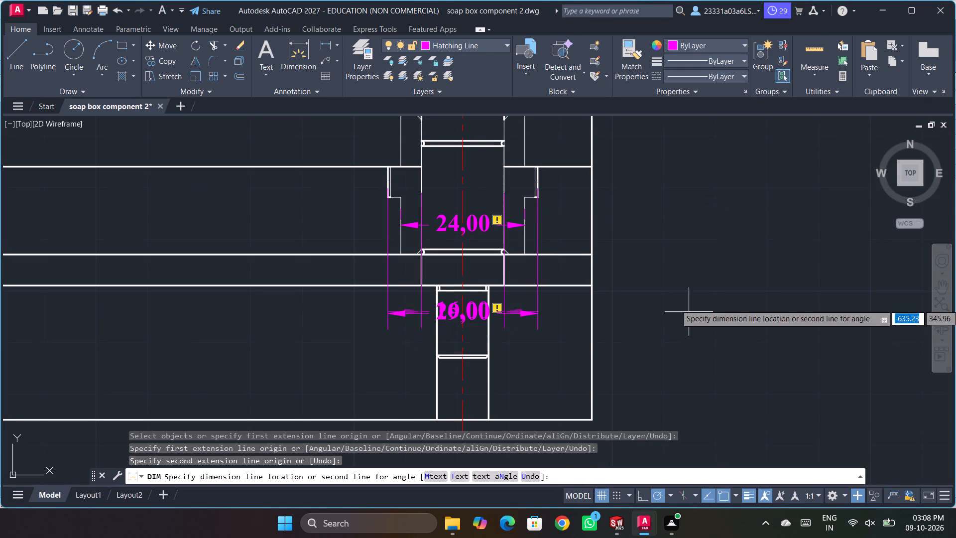
{"action": "left_click", "coordinate": [635, 190]}
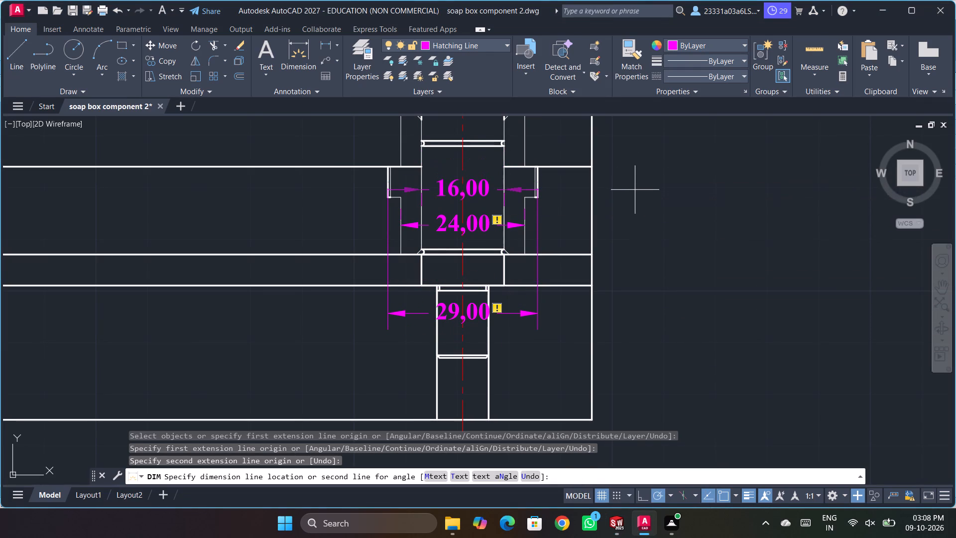
{"action": "key", "text": "Escape"}
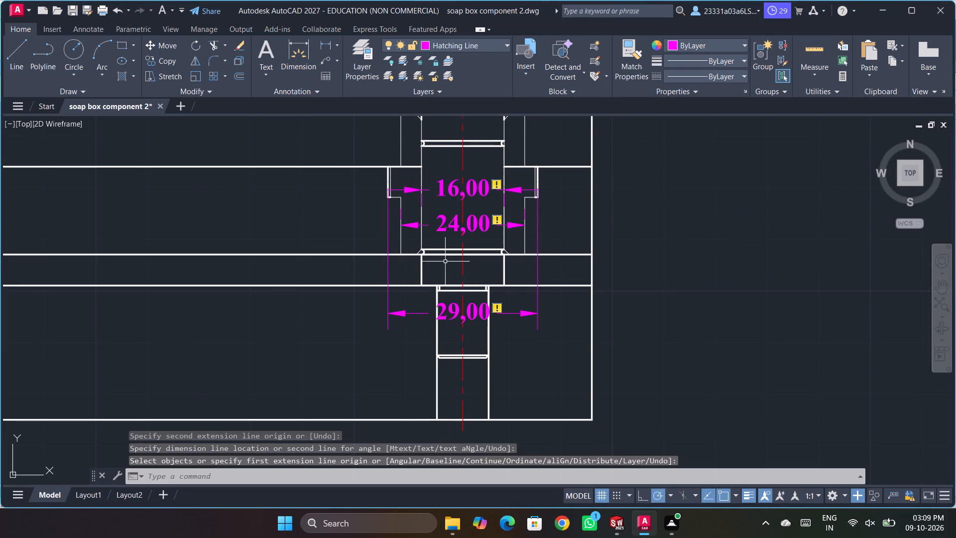
Switch back to the bush sketch in SOLIDWORKS with no command active.
{"action": "left_click", "coordinate": [609, 527]}
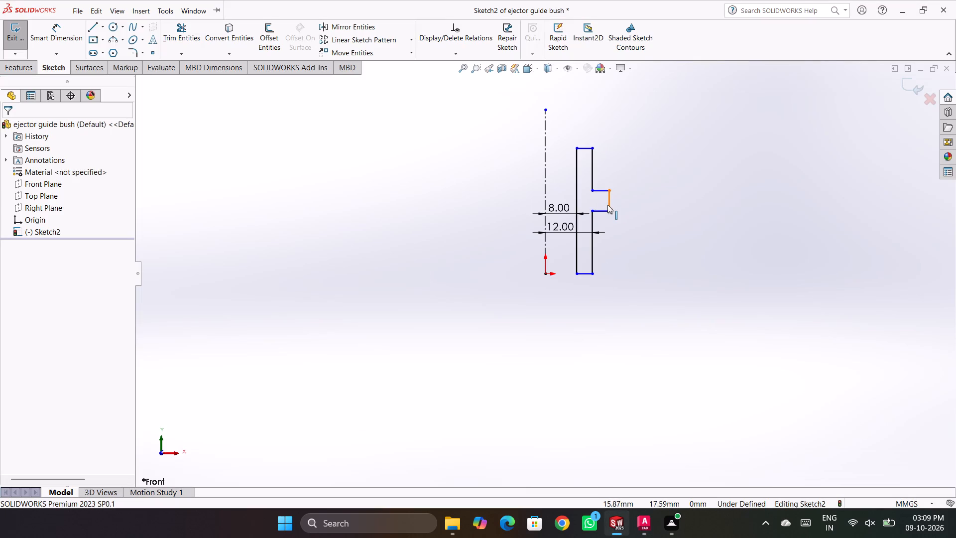
{"action": "key", "text": "Escape"}
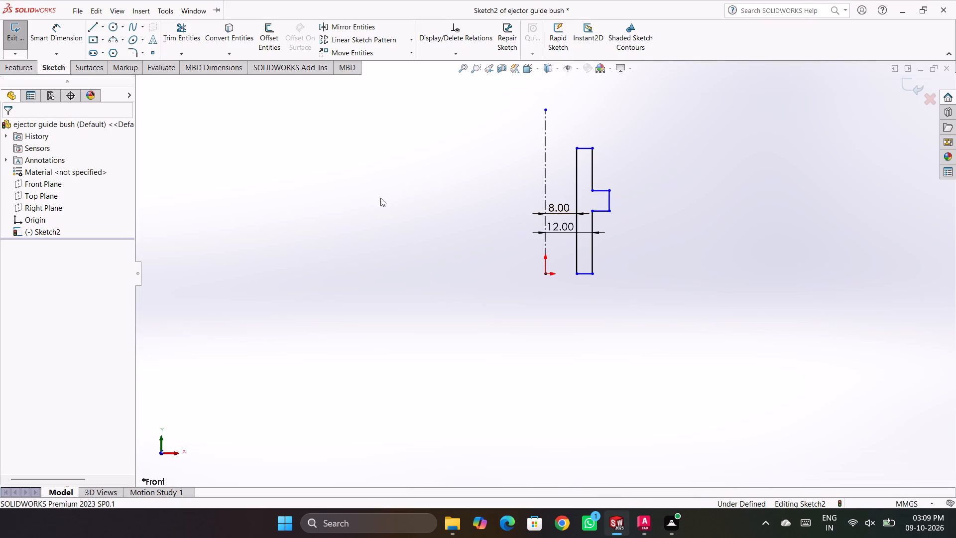
Dimension the collar's outer vertical edge at 29/2 mm from the centreline, taking the collar diameter from the AutoCAD drawing.
{"action": "right_click_drag", "start_coordinate": [368, 204], "coordinate": [396, 170]}
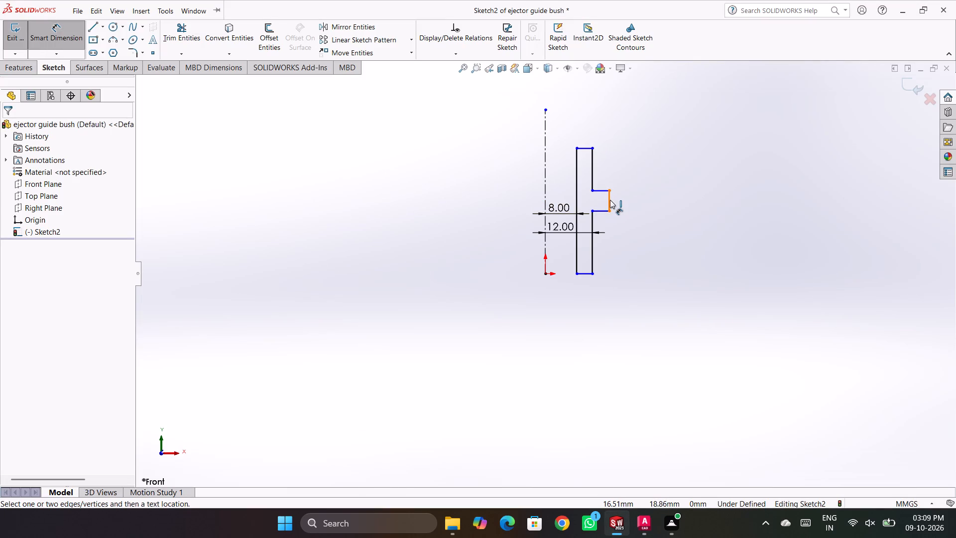
{"action": "left_click", "coordinate": [610, 200]}
{"action": "left_click", "coordinate": [546, 191]}
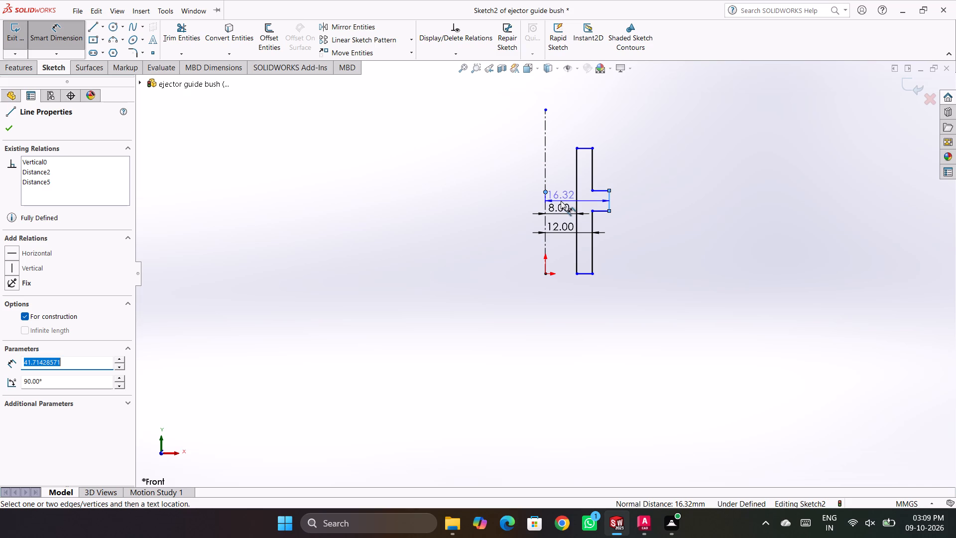
{"action": "left_click", "coordinate": [561, 201]}
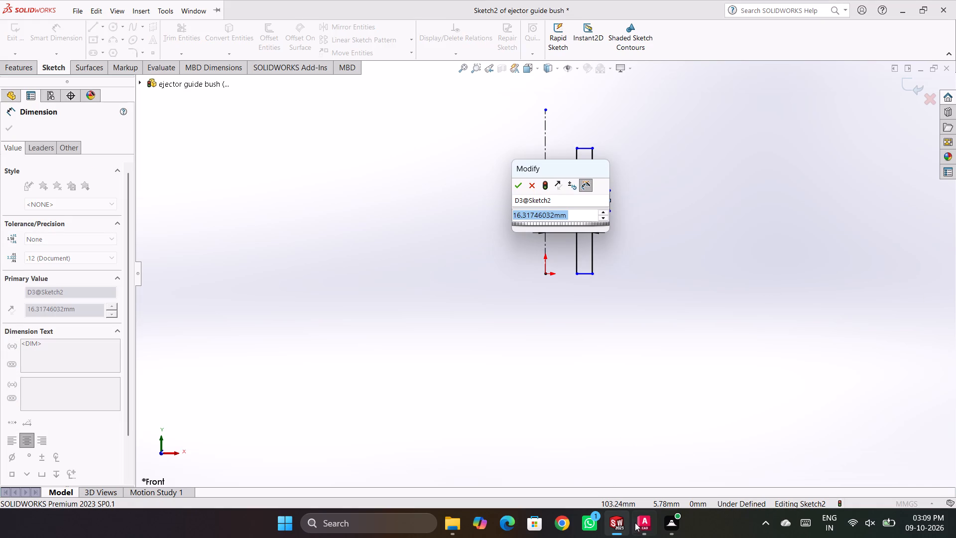
{"action": "left_click", "coordinate": [635, 527]}
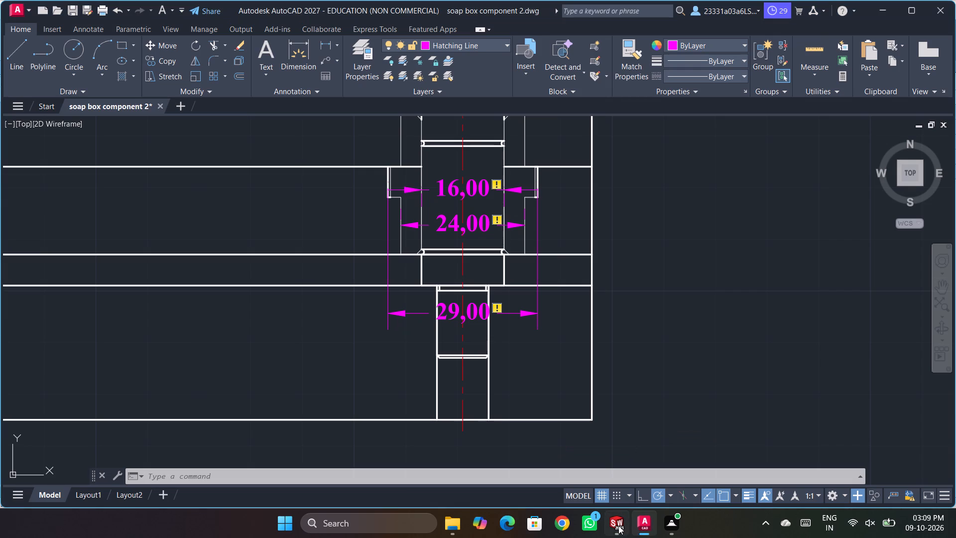
{"action": "left_click", "coordinate": [618, 525]}
{"action": "type", "text": "29/2"}
{"action": "key", "text": "Return"}
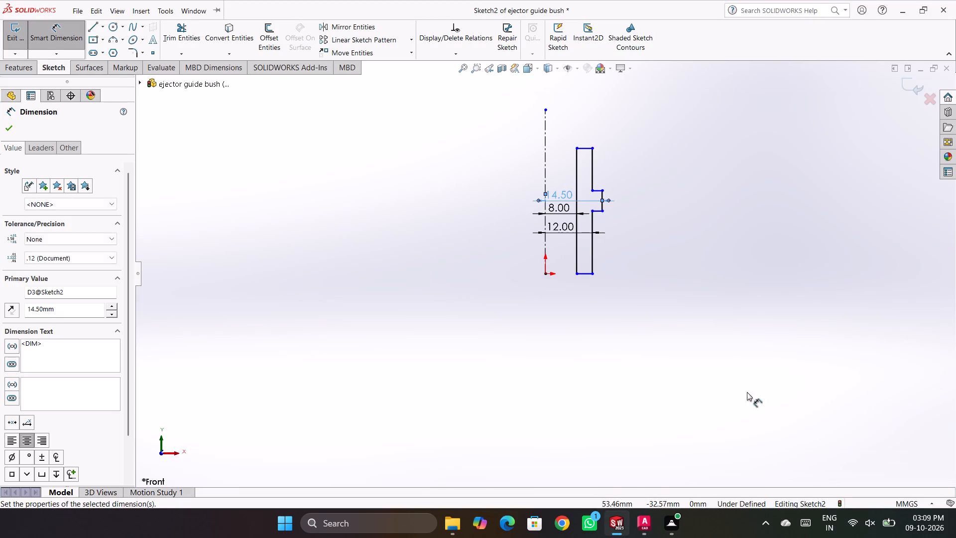
{"action": "left_click_drag", "start_coordinate": [735, 271], "coordinate": [745, 274]}
Place an overall height dimension between the top and bottom edges of the bush profile, on the far side of the centreline.
{"action": "scroll", "coordinate": [585, 165], "scroll_direction": "down", "scroll_amount": 2}
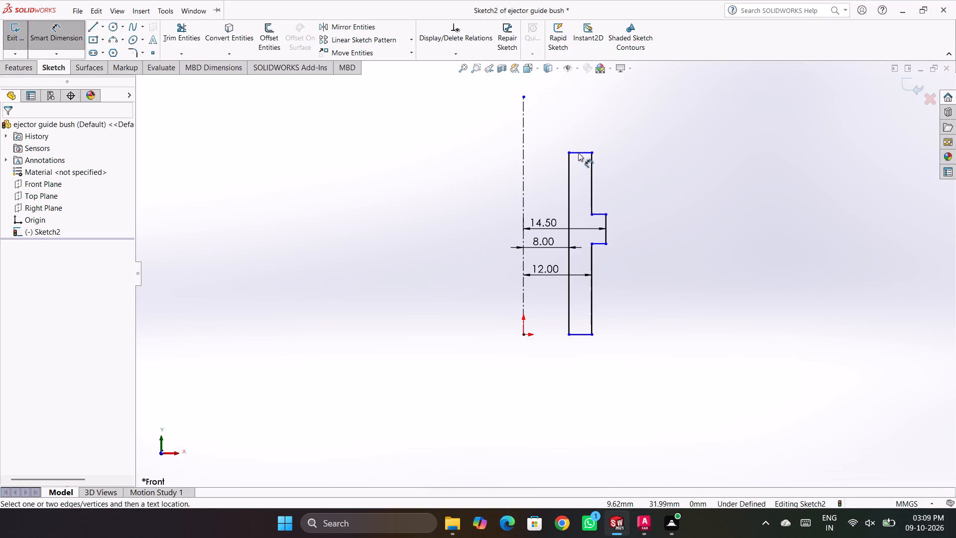
{"action": "left_click", "coordinate": [578, 152]}
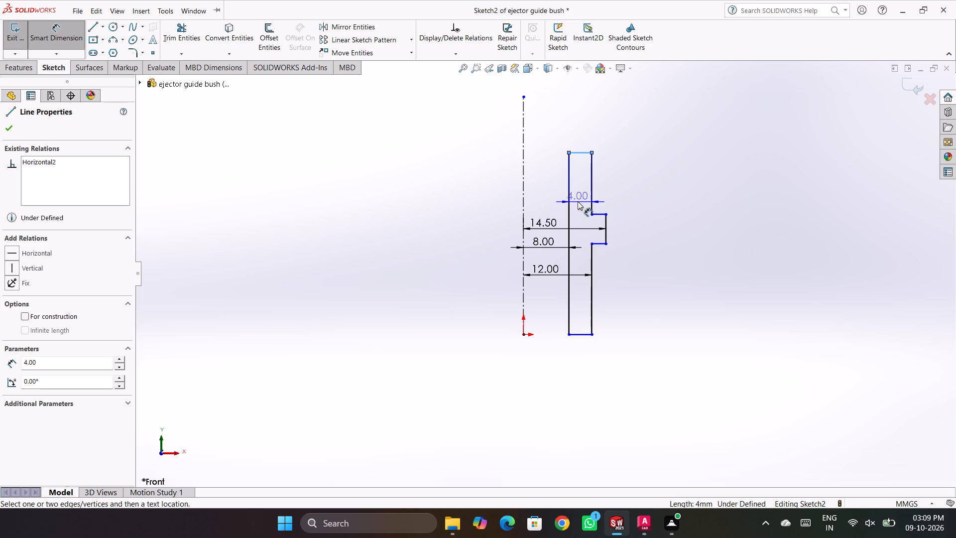
{"action": "left_click", "coordinate": [579, 332]}
{"action": "left_click", "coordinate": [407, 253]}
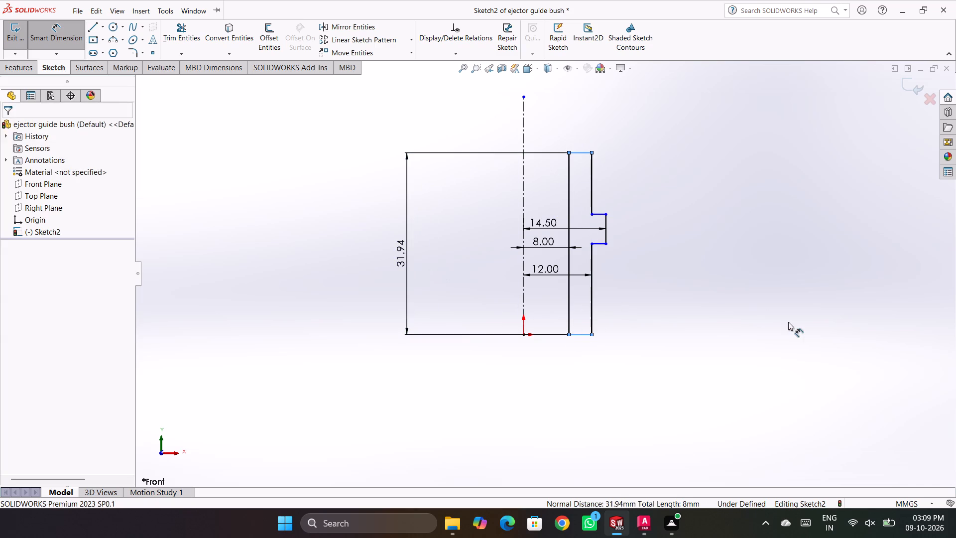
Measure the guide bush's overall height in the AutoCAD section with a temporary vertical dimension, and return to the SOLIDWORKS sketch.
{"action": "left_click", "coordinate": [644, 522]}
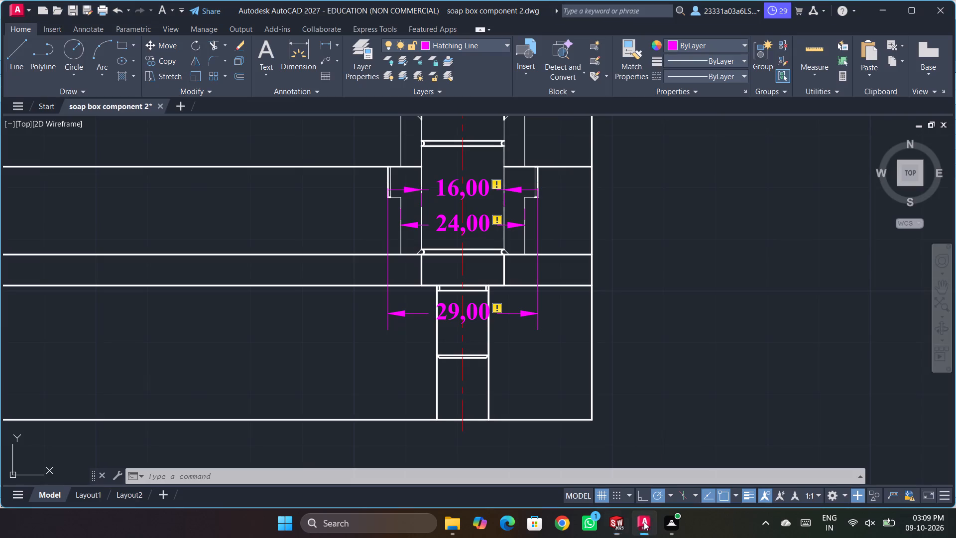
{"action": "scroll", "coordinate": [439, 236], "scroll_direction": "up", "scroll_amount": 2}
{"action": "scroll", "coordinate": [424, 294], "scroll_direction": "down", "scroll_amount": 4}
{"action": "scroll", "coordinate": [299, 152], "scroll_direction": "down", "scroll_amount": 1}
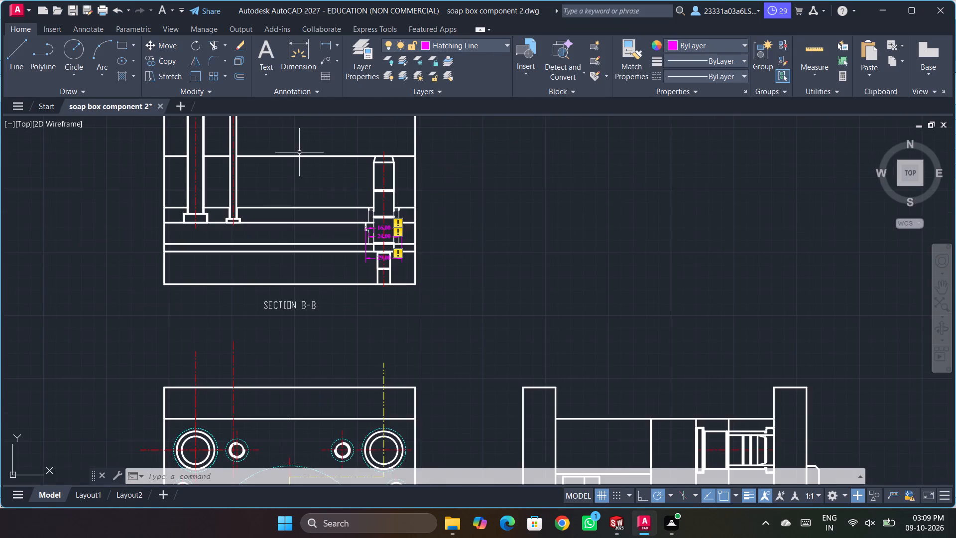
{"action": "scroll", "coordinate": [370, 179], "scroll_direction": "up", "scroll_amount": 3}
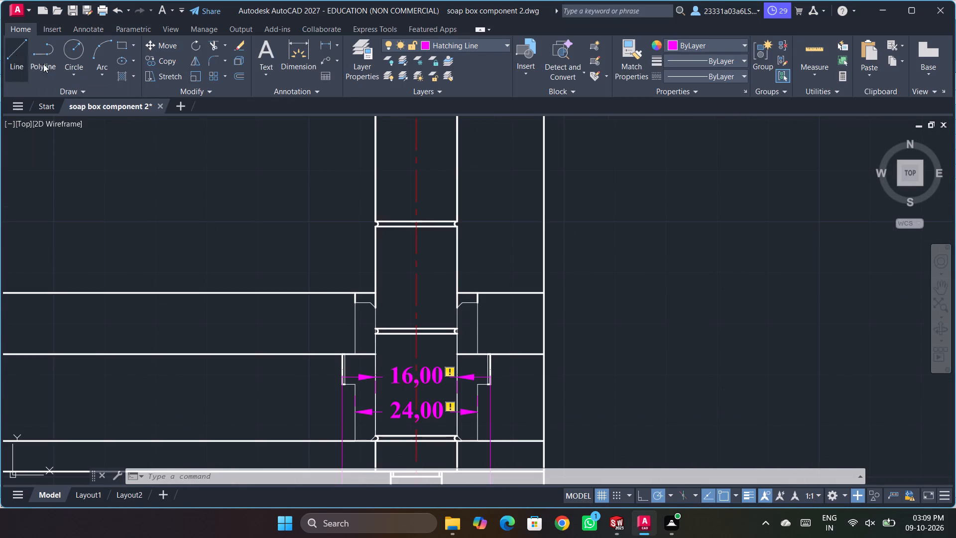
{"action": "right_click", "coordinate": [210, 221]}
{"action": "left_click", "coordinate": [245, 229]}
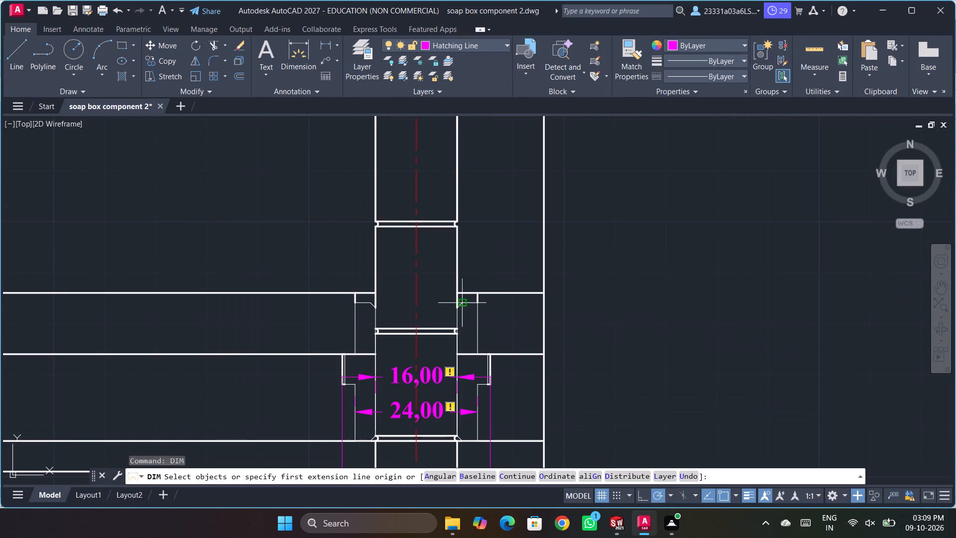
{"action": "left_click", "coordinate": [471, 303]}
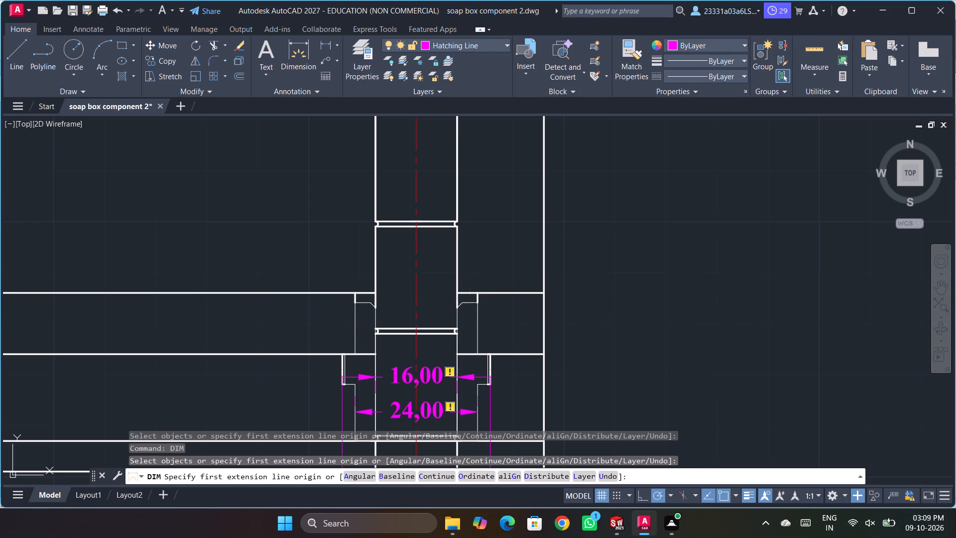
{"action": "scroll", "coordinate": [467, 398], "scroll_direction": "down", "scroll_amount": 4}
{"action": "scroll", "coordinate": [452, 416], "scroll_direction": "up", "scroll_amount": 5}
{"action": "scroll", "coordinate": [497, 314], "scroll_direction": "up", "scroll_amount": 1}
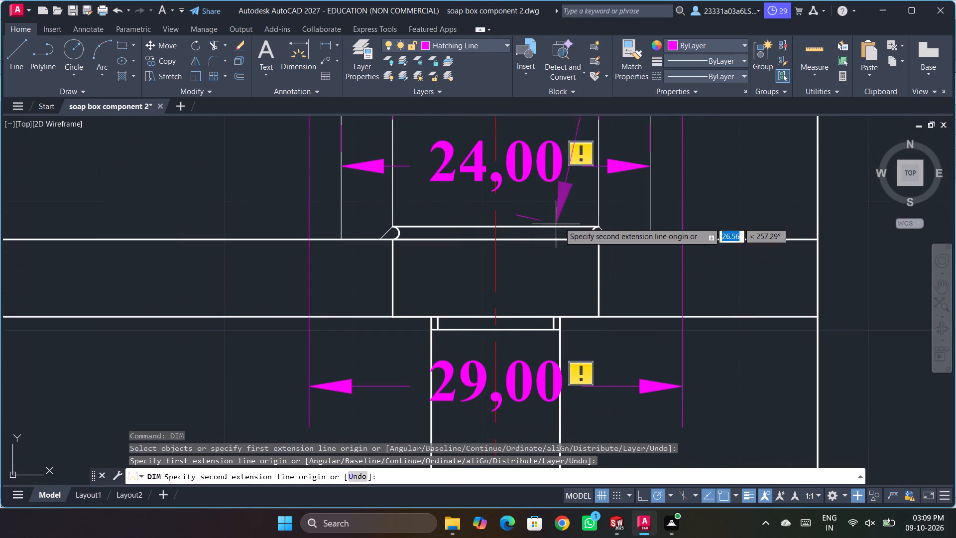
{"action": "left_click", "coordinate": [632, 240]}
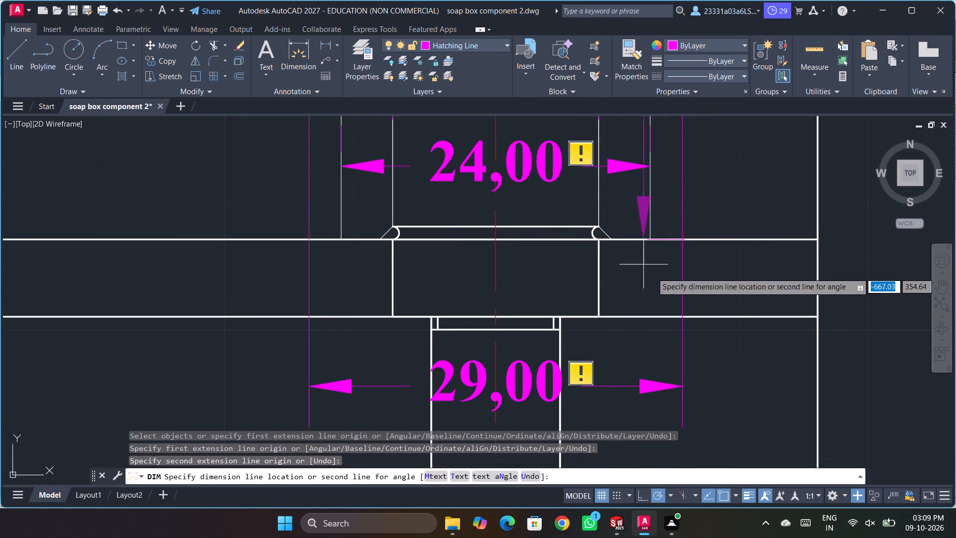
{"action": "scroll", "coordinate": [688, 298], "scroll_direction": "down", "scroll_amount": 5}
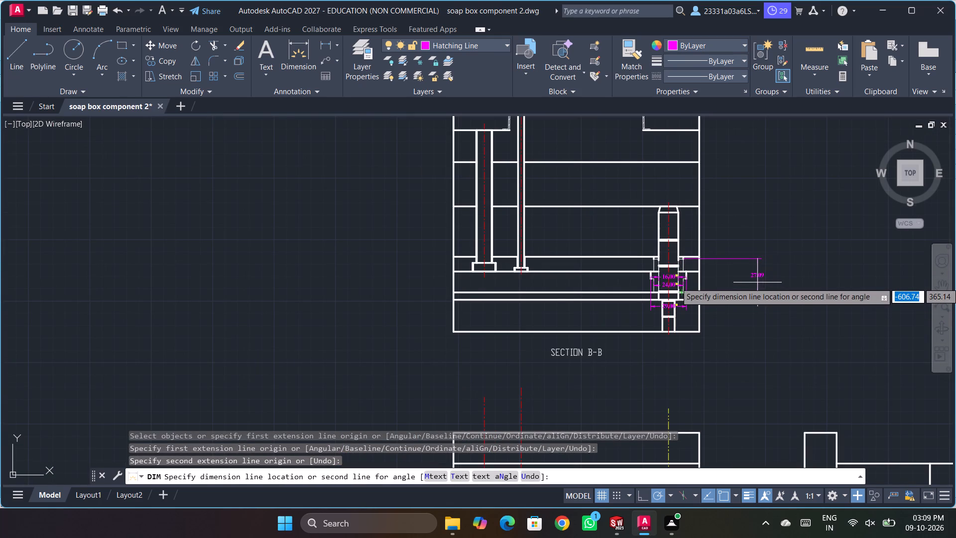
{"action": "key", "text": "Escape"}
{"action": "key", "text": "Escape"}
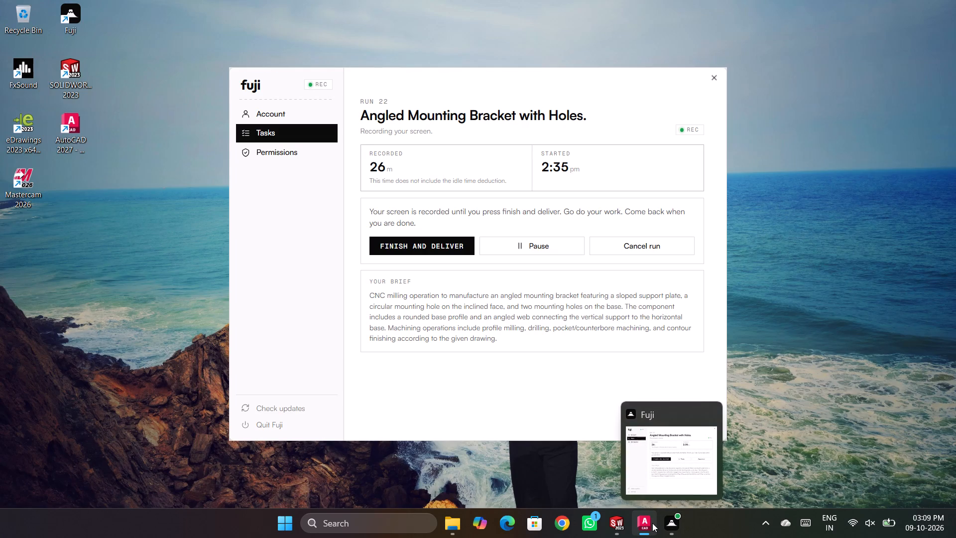
{"action": "left_click", "coordinate": [651, 526]}
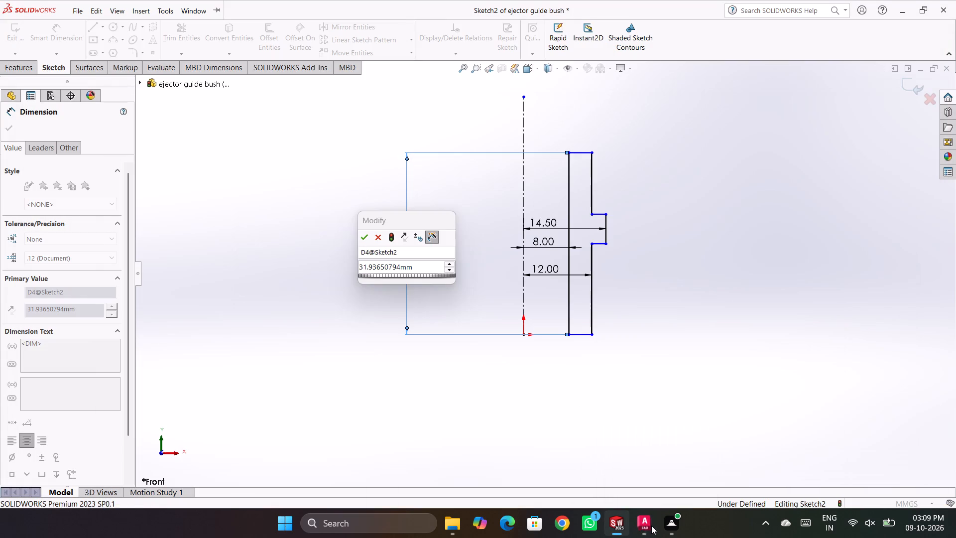
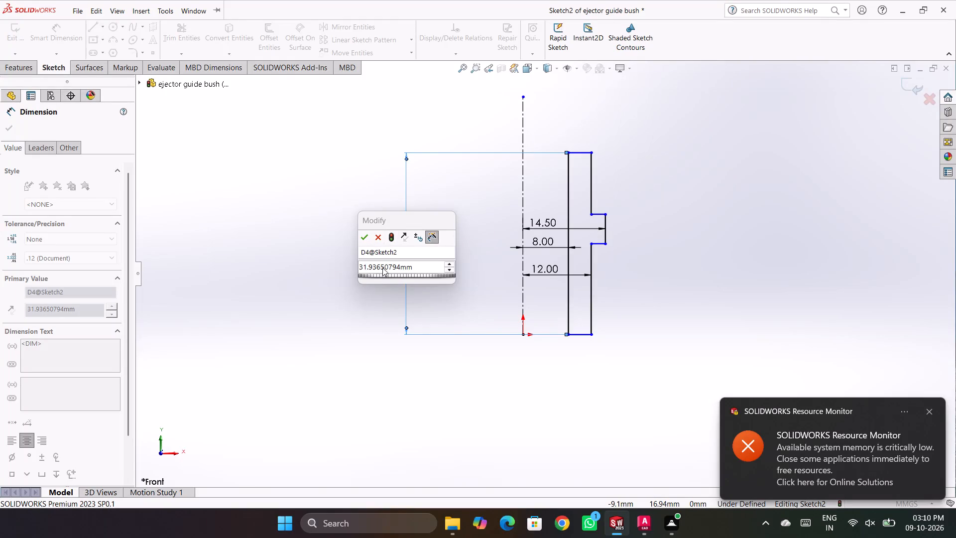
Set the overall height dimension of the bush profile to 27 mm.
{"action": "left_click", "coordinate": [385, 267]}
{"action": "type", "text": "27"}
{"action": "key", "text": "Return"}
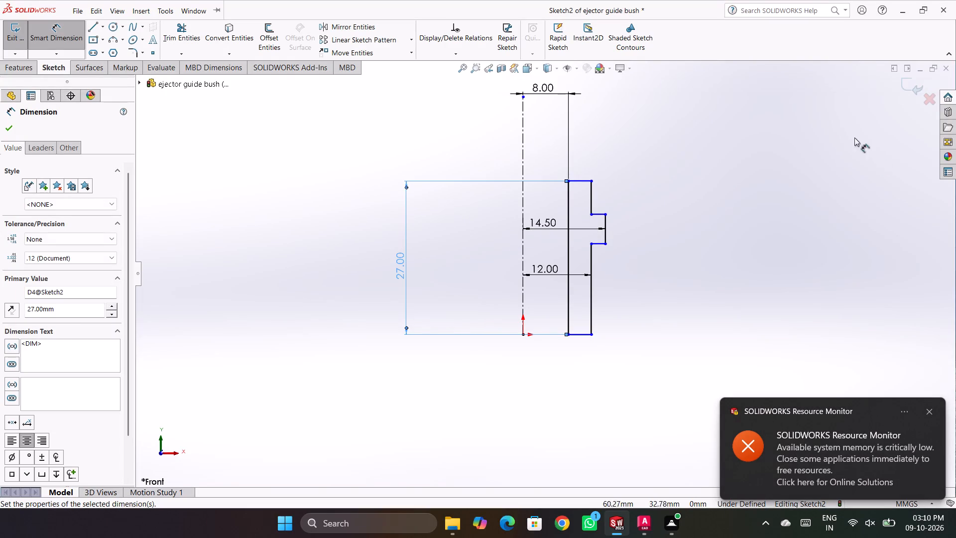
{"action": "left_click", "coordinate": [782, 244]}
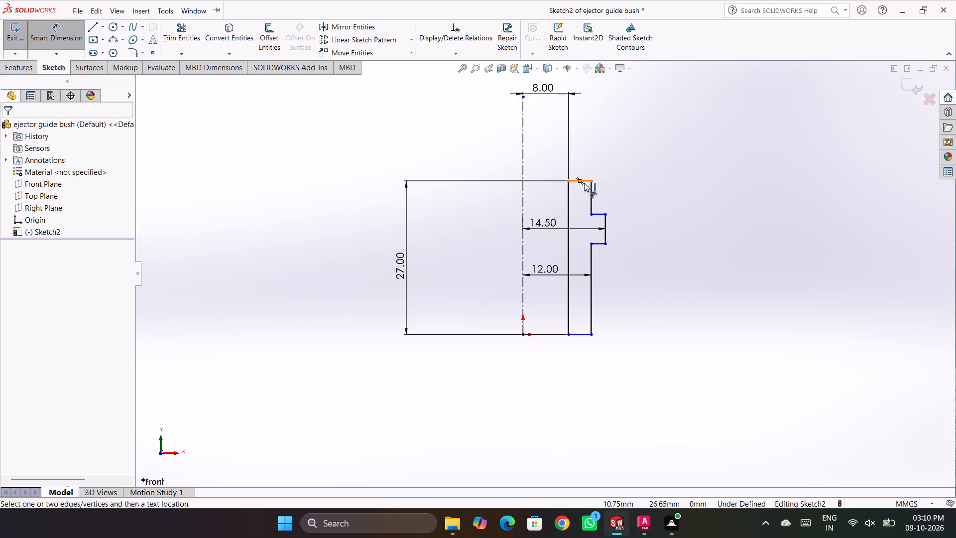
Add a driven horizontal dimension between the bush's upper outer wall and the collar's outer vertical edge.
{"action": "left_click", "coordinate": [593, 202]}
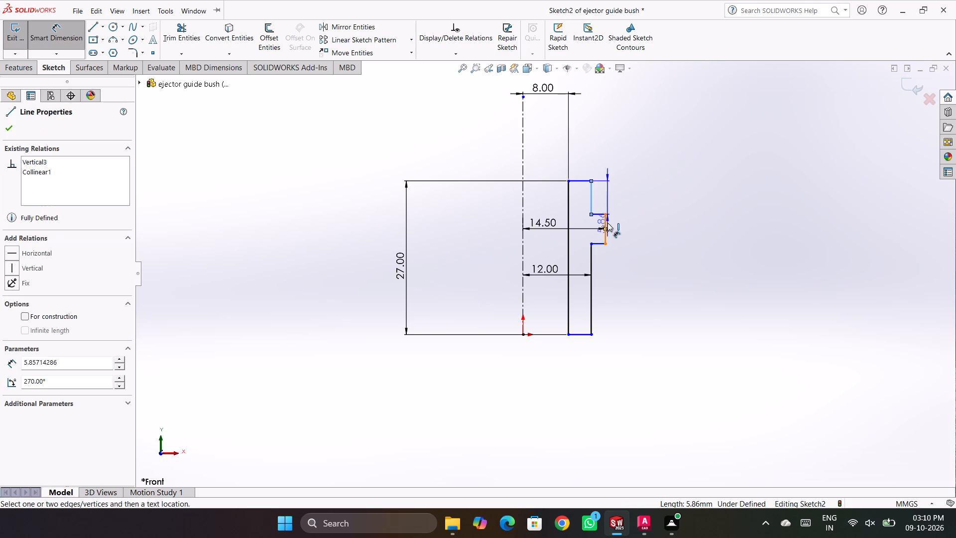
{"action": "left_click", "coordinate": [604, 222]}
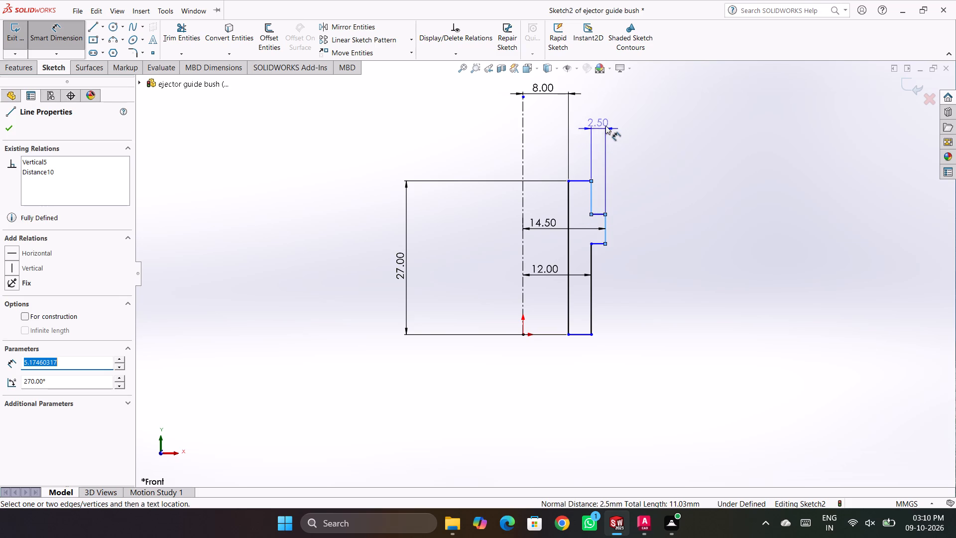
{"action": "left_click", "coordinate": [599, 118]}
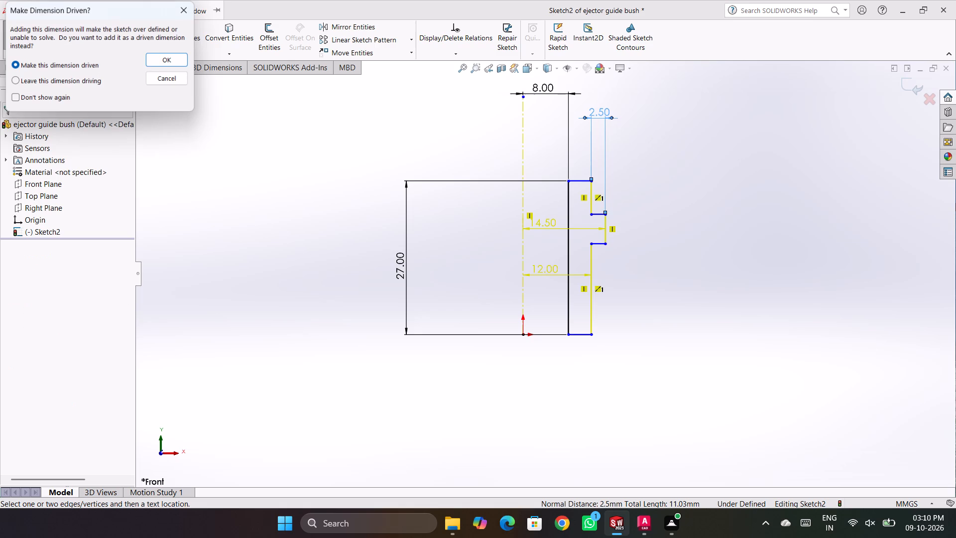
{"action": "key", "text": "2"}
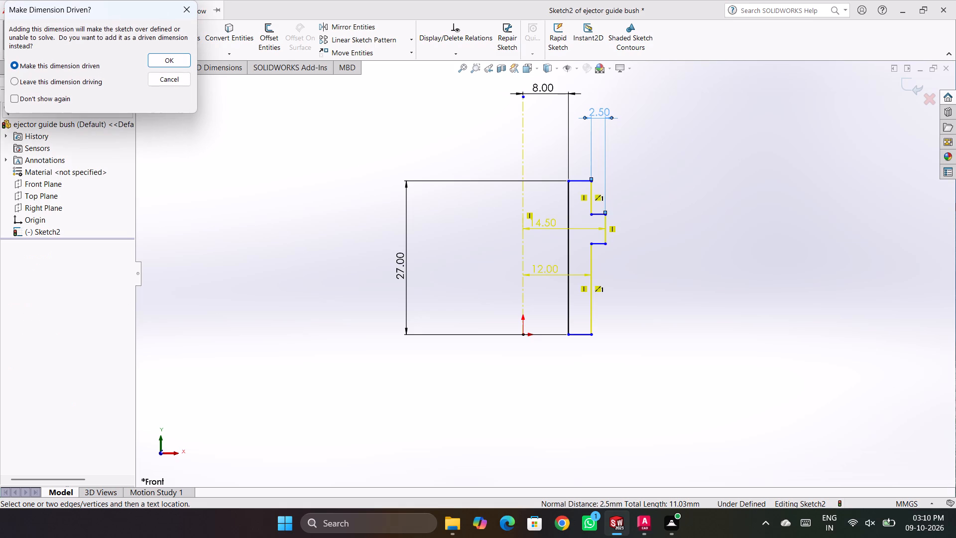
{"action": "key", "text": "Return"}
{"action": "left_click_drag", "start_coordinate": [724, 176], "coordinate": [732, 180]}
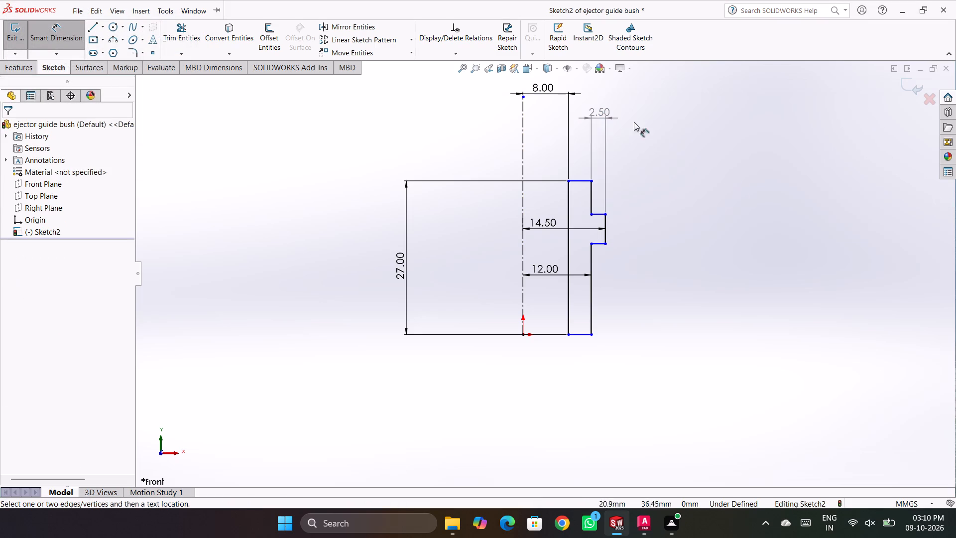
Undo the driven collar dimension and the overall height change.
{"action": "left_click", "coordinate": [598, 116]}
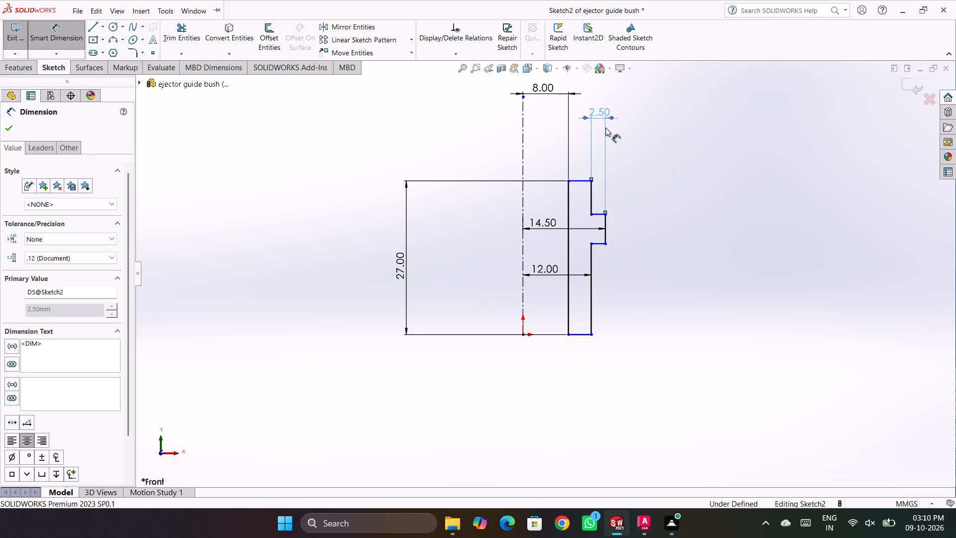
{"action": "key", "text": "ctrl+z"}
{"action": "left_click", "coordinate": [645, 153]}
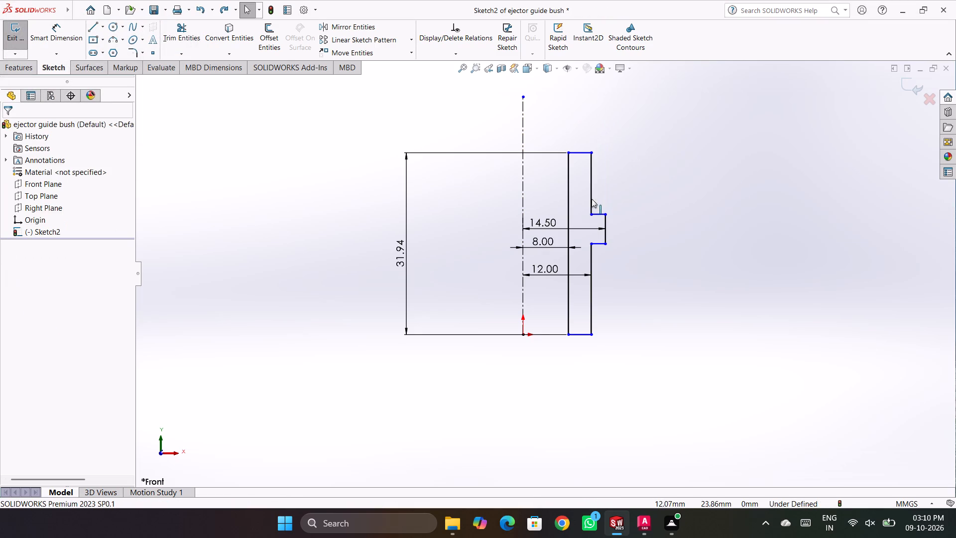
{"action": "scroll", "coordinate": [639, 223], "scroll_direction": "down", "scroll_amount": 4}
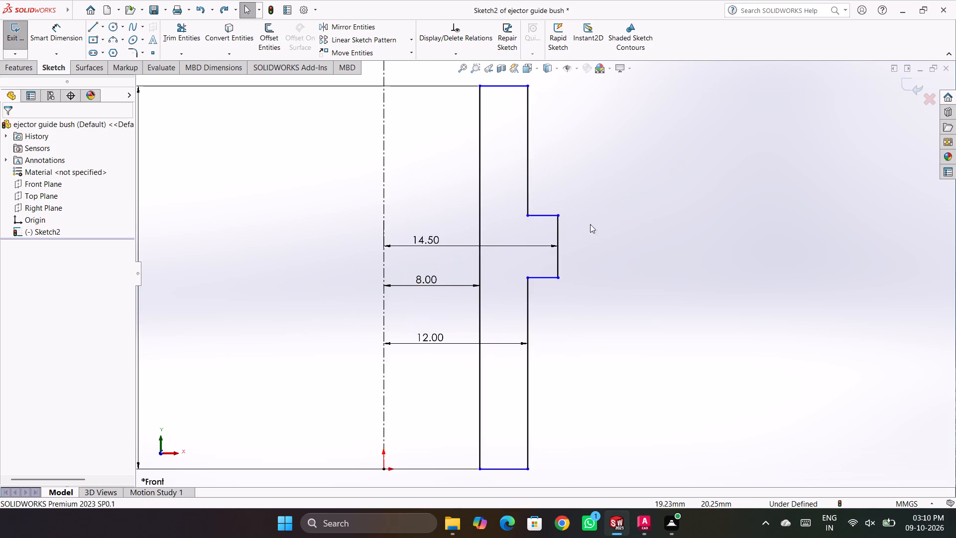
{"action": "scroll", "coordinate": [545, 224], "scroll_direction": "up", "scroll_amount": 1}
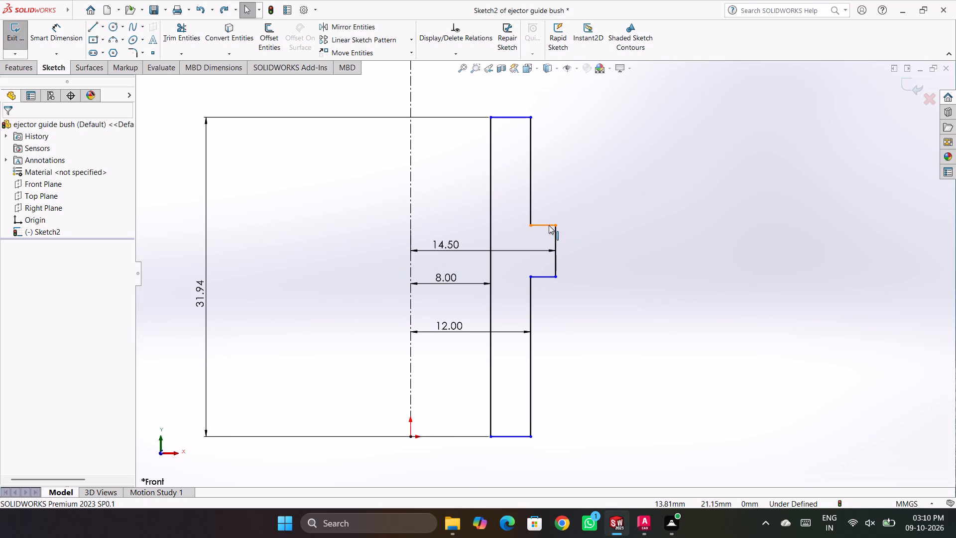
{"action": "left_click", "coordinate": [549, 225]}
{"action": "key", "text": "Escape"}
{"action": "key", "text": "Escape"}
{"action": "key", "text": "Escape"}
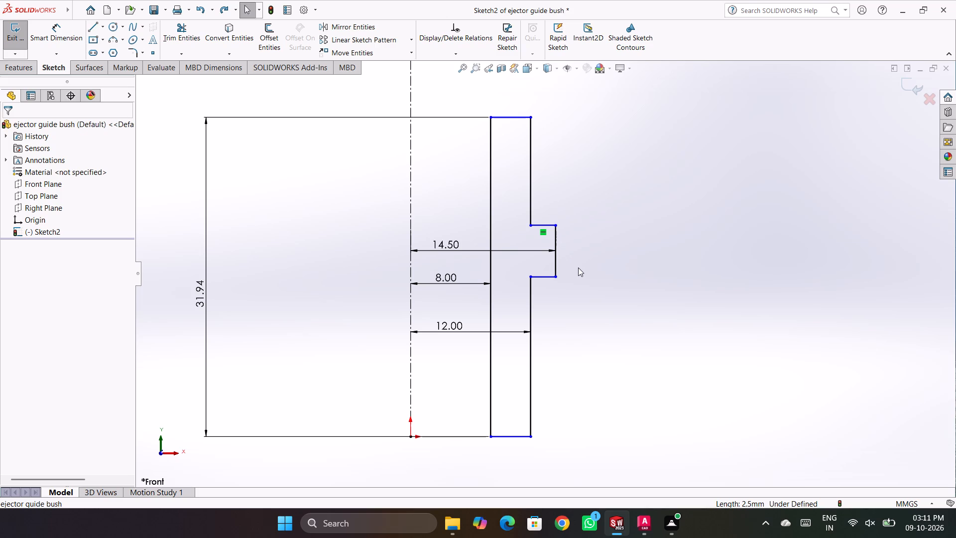
Switch to AutoCAD, examine the guide bush dimensions in SECTION B-B, and return to the SOLIDWORKS sketch.
{"action": "left_click", "coordinate": [641, 526]}
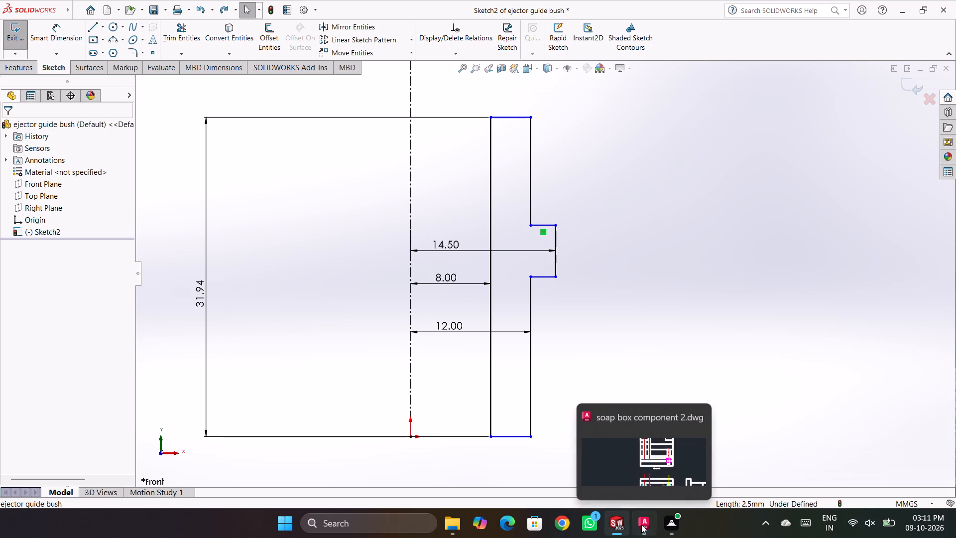
{"action": "scroll", "coordinate": [632, 271], "scroll_direction": "down", "scroll_amount": 2}
{"action": "scroll", "coordinate": [704, 302], "scroll_direction": "up", "scroll_amount": 3}
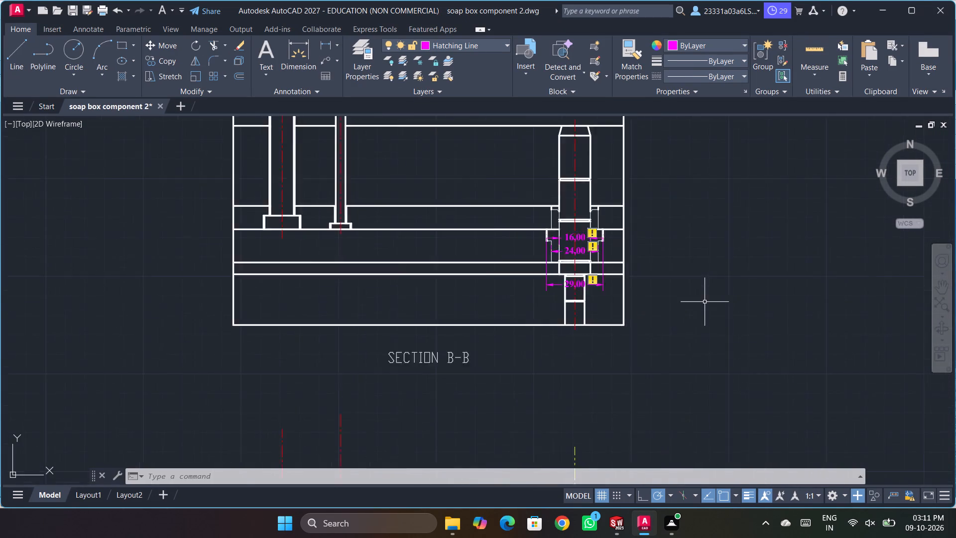
{"action": "scroll", "coordinate": [705, 302], "scroll_direction": "up", "scroll_amount": 2}
{"action": "scroll", "coordinate": [508, 196], "scroll_direction": "up", "scroll_amount": 2}
{"action": "scroll", "coordinate": [417, 204], "scroll_direction": "up", "scroll_amount": 2}
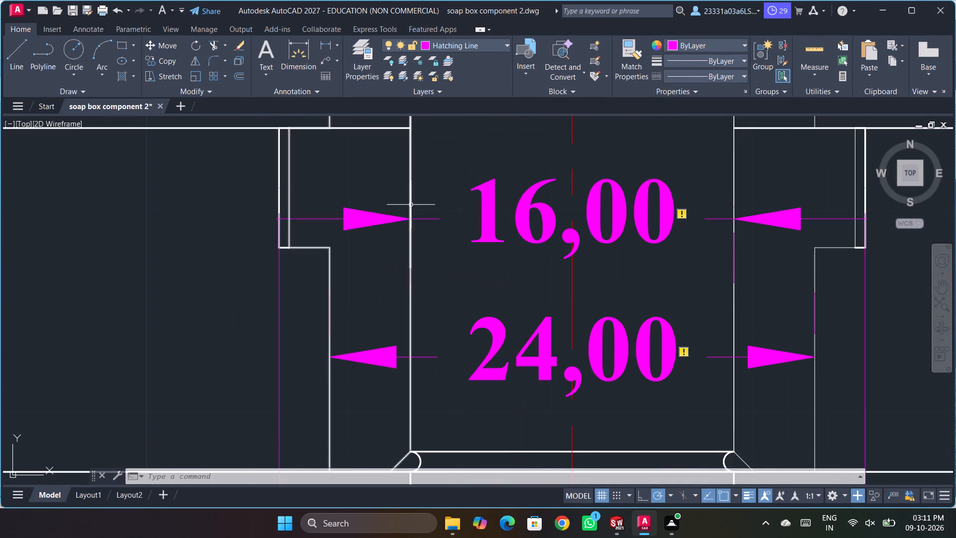
{"action": "scroll", "coordinate": [390, 214], "scroll_direction": "down", "scroll_amount": 3}
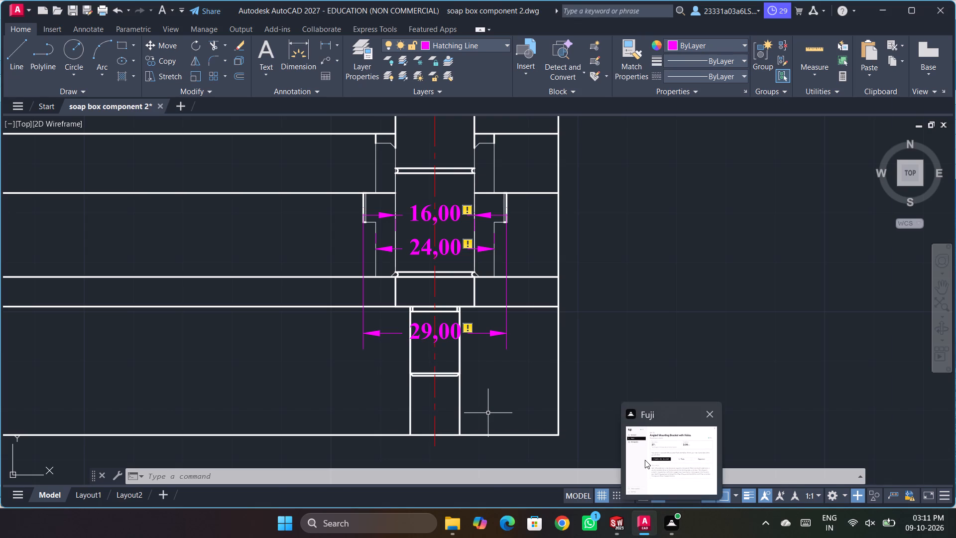
{"action": "left_click", "coordinate": [620, 520]}
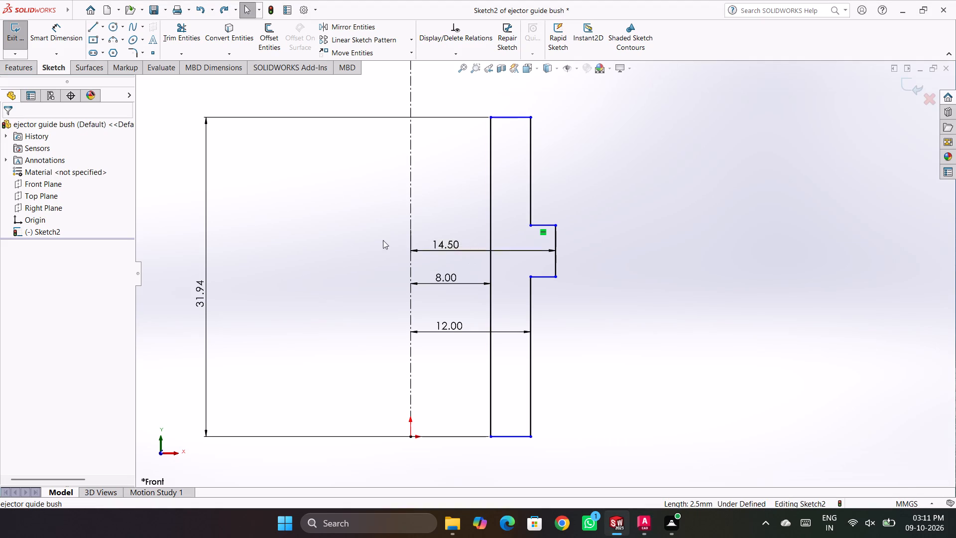
Change the distance from the centreline to the collar's outer vertical edge to 28/2 mm.
{"action": "double_click", "coordinate": [442, 242]}
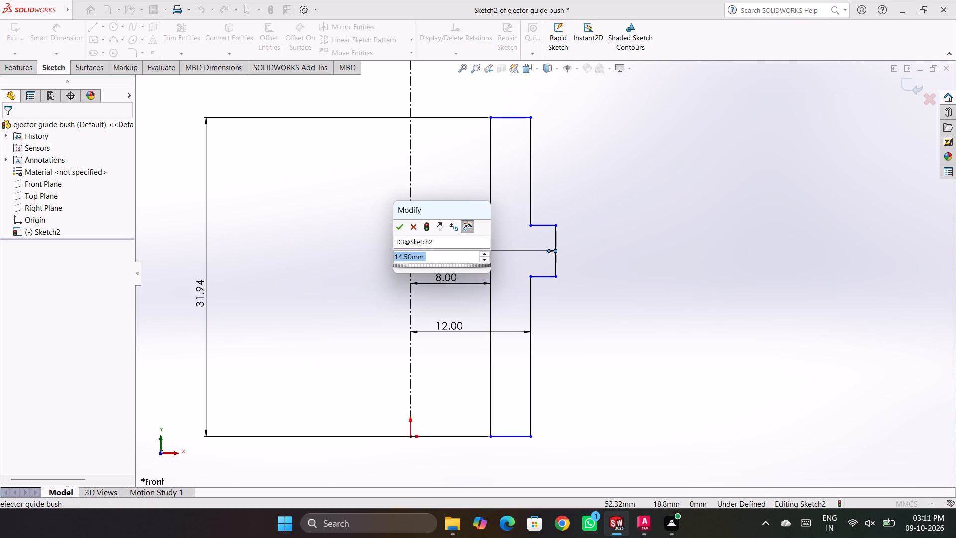
{"action": "type", "text": "28/2"}
{"action": "key", "text": "Return"}
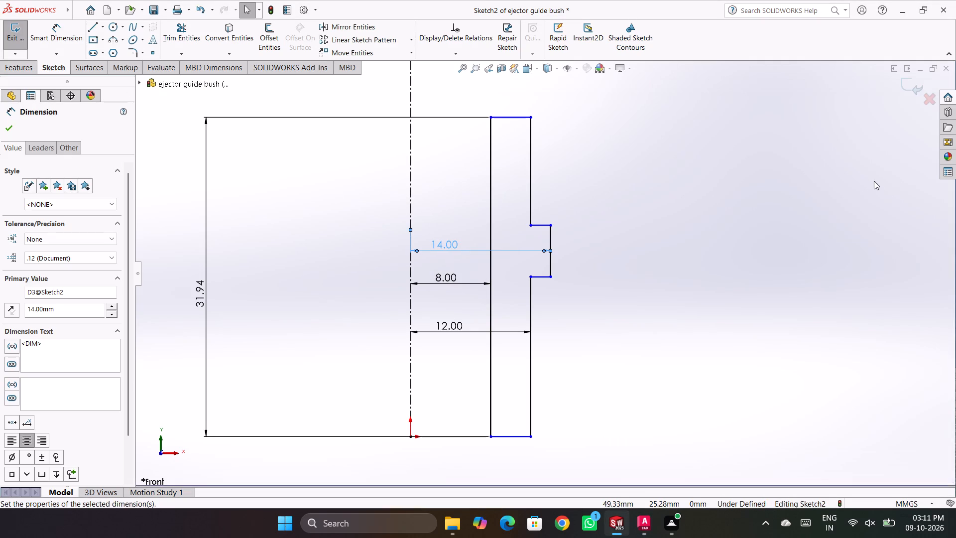
{"action": "left_click", "coordinate": [719, 290]}
Place a vertical dimension between the collar's lower edge and the bottom edge of the bush profile.
{"action": "left_click", "coordinate": [47, 30]}
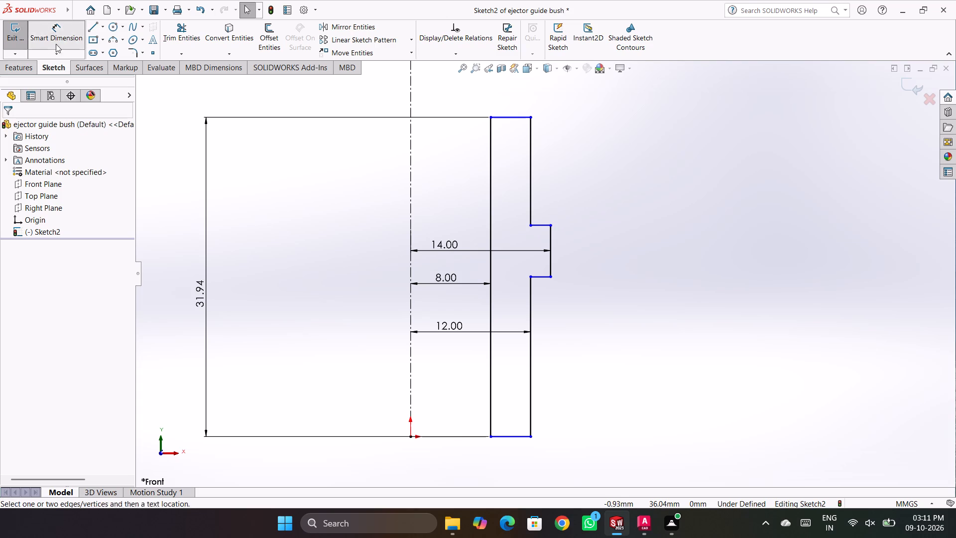
{"action": "left_click", "coordinate": [540, 225]}
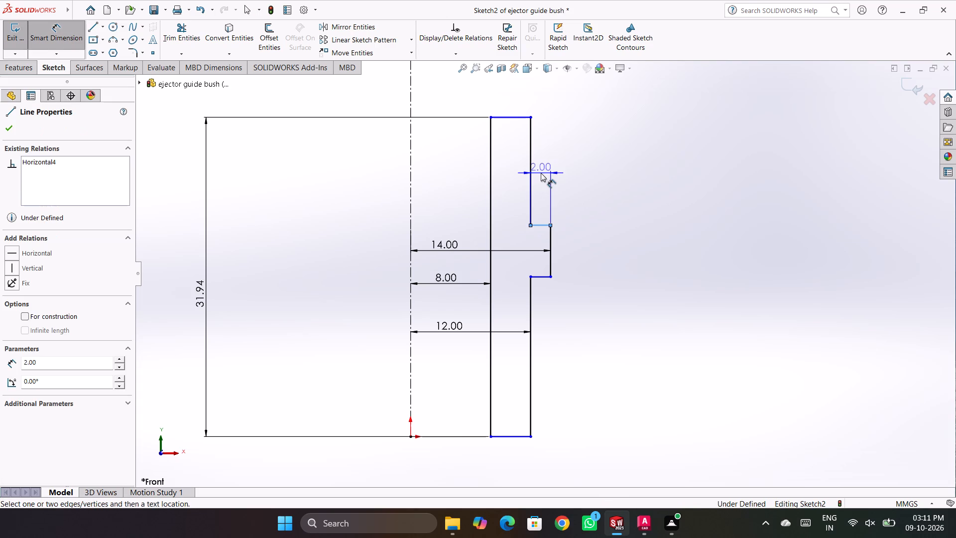
{"action": "key", "text": "Escape"}
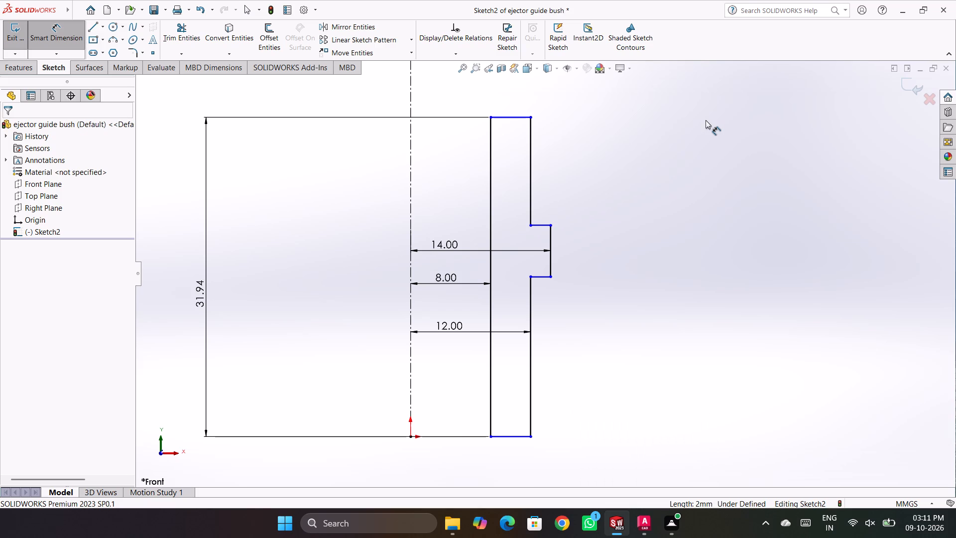
{"action": "left_click", "coordinate": [540, 275]}
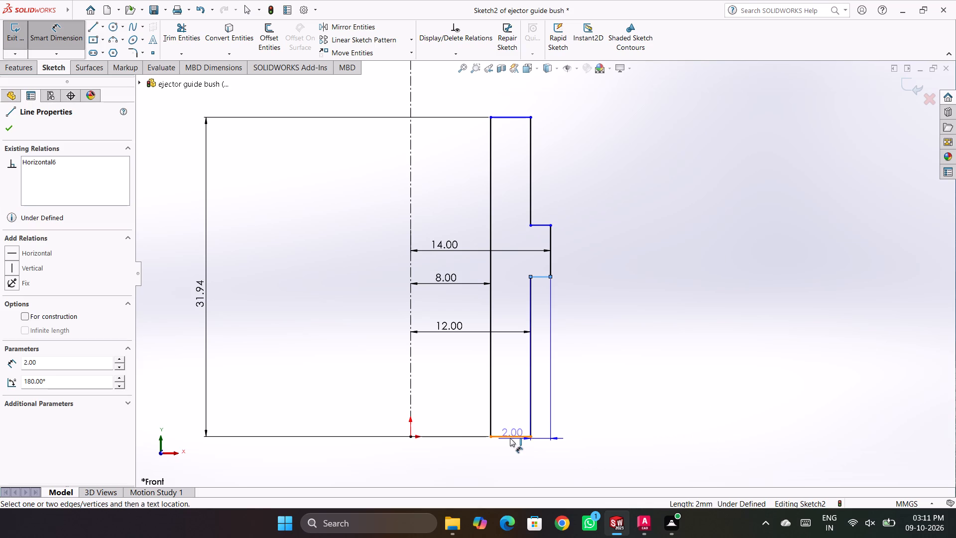
{"action": "left_click", "coordinate": [509, 437]}
{"action": "left_click", "coordinate": [612, 387]}
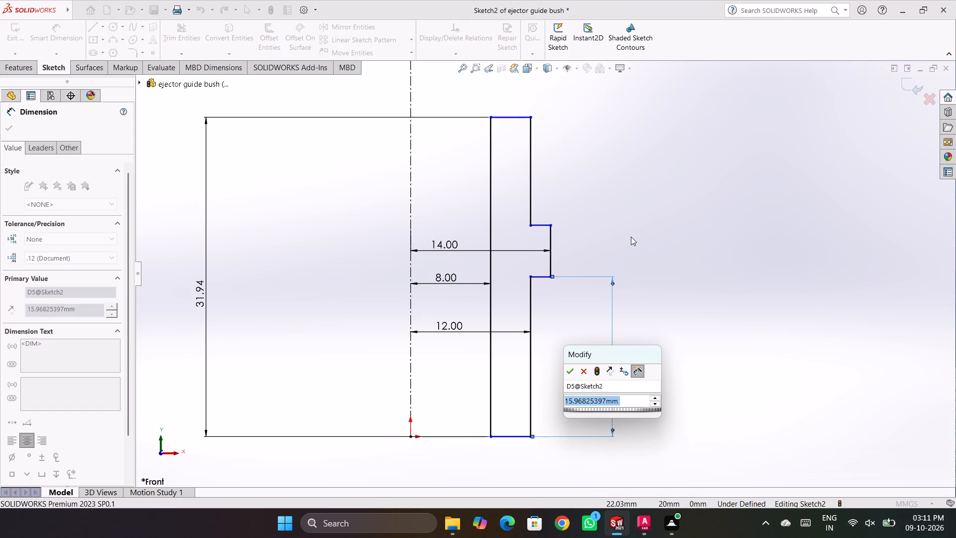
{"action": "key", "text": "Escape"}
{"action": "key", "text": "Escape"}
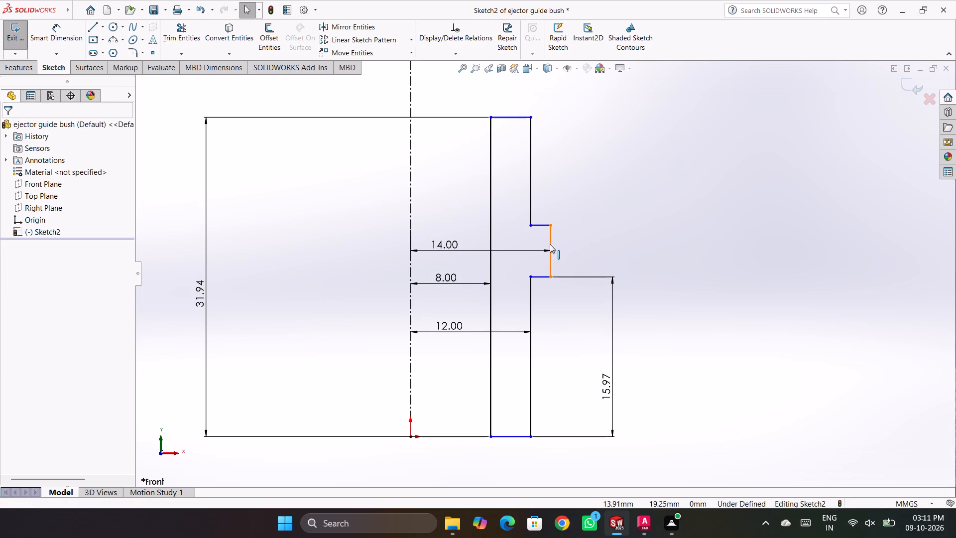
Dimension the collar's outer vertical edge with a height of 6 mm.
{"action": "left_click", "coordinate": [550, 244]}
{"action": "key", "text": "Escape"}
{"action": "right_click_drag", "start_coordinate": [616, 248], "coordinate": [668, 240]}
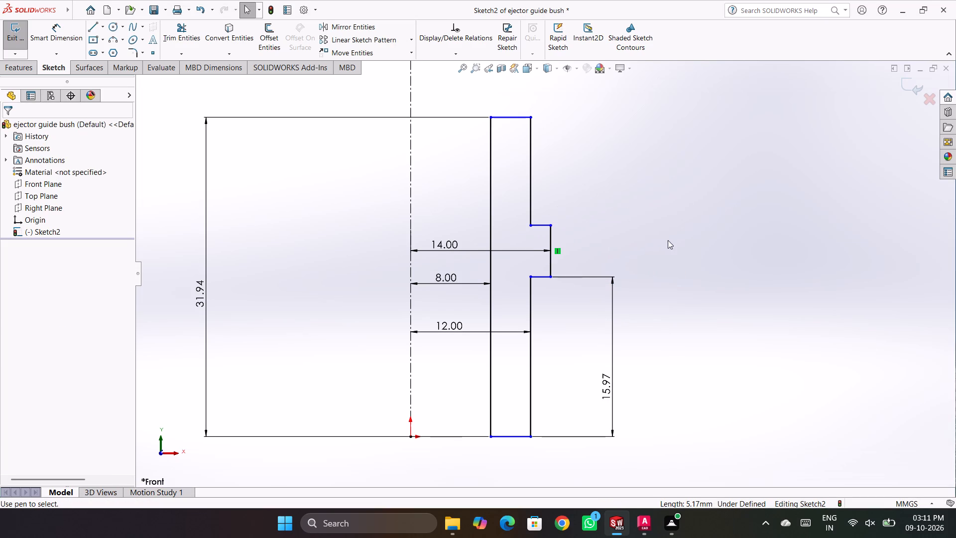
{"action": "right_click_drag", "start_coordinate": [668, 240], "coordinate": [650, 231]}
{"action": "right_click_drag", "start_coordinate": [619, 240], "coordinate": [648, 204]}
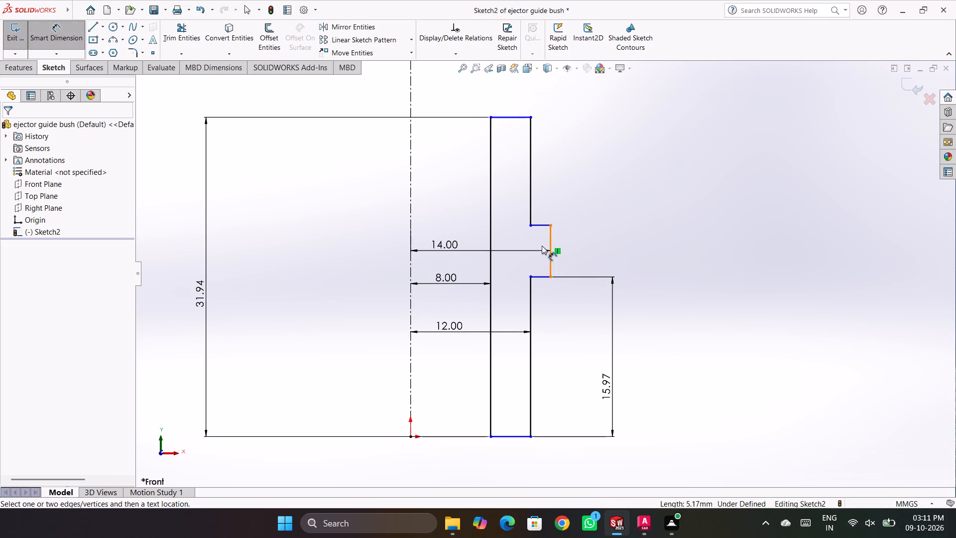
{"action": "left_click", "coordinate": [551, 239]}
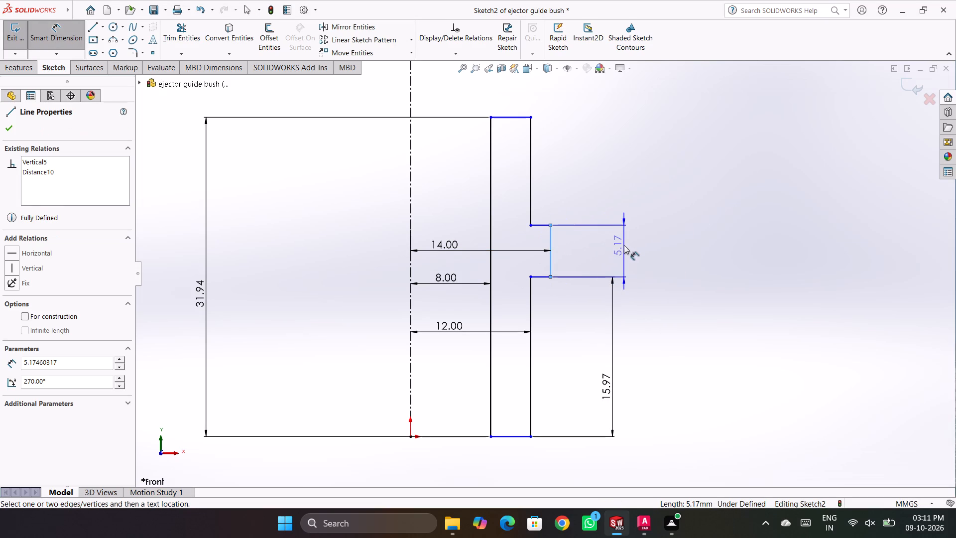
{"action": "left_click", "coordinate": [621, 243]}
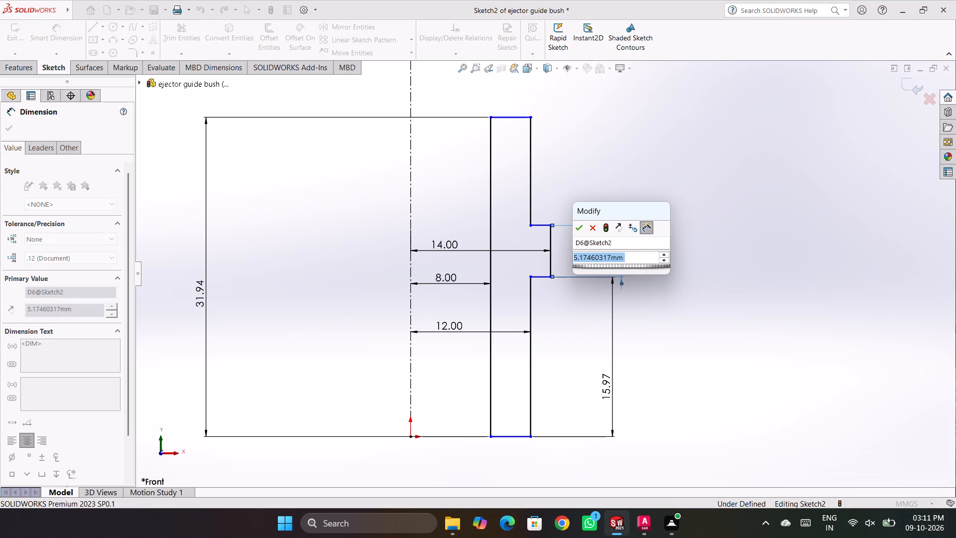
{"action": "key", "text": "6"}
{"action": "key", "text": "Return"}
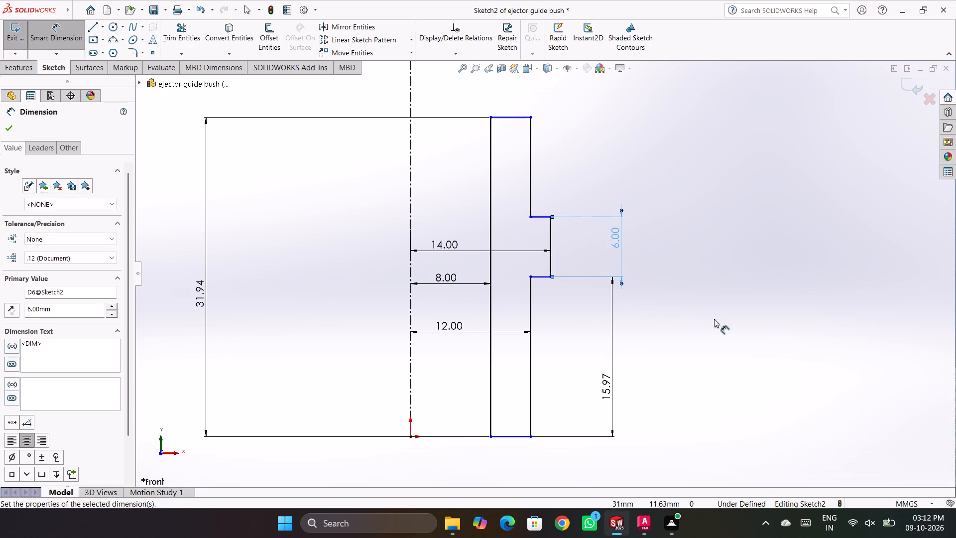
{"action": "left_click", "coordinate": [678, 305]}
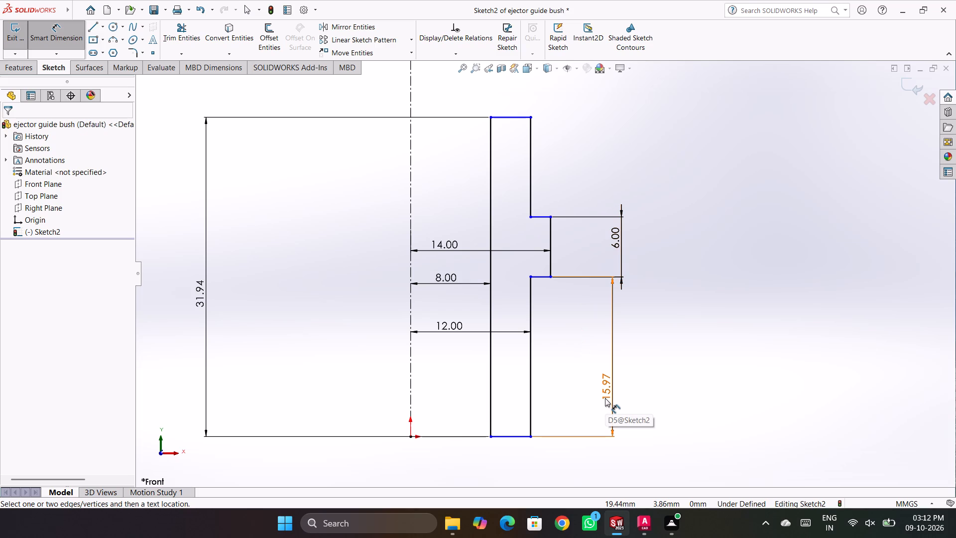
Set the height from the bush's bottom edge to the collar's lower edge to 11 mm.
{"action": "left_click", "coordinate": [605, 398]}
{"action": "double_click", "coordinate": [604, 387]}
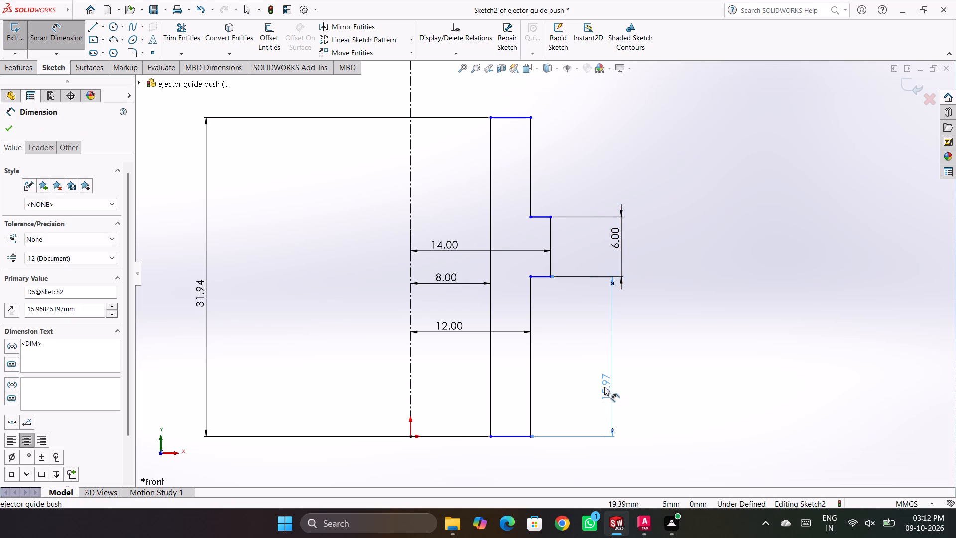
{"action": "type", "text": "11"}
{"action": "key", "text": "Return"}
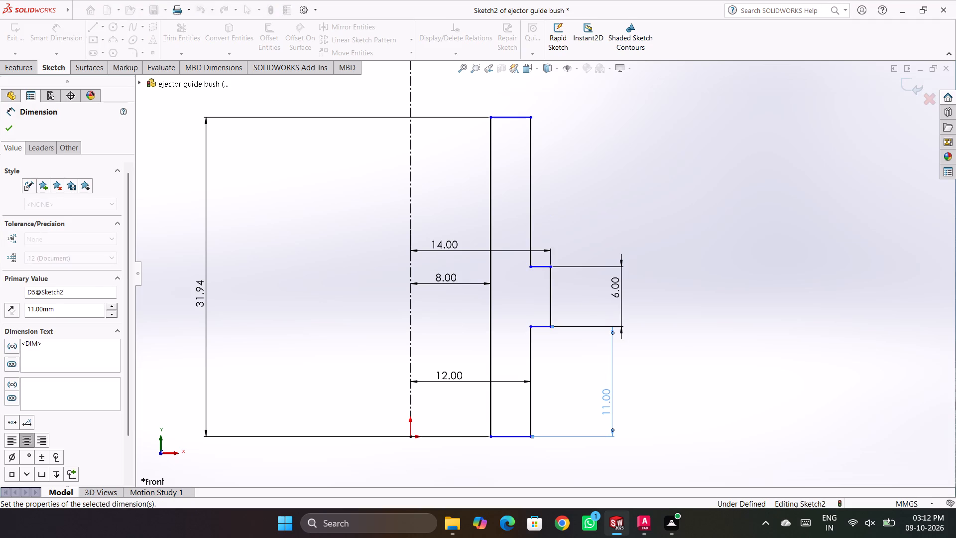
{"action": "left_click", "coordinate": [807, 309]}
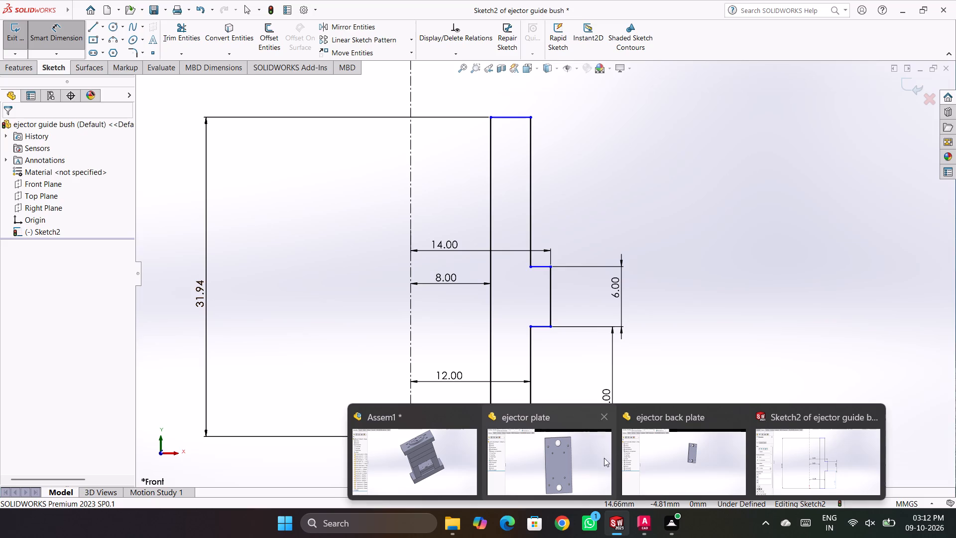
Check the extrusion depth of the base feature in the ejector back plate part.
{"action": "left_click", "coordinate": [651, 461]}
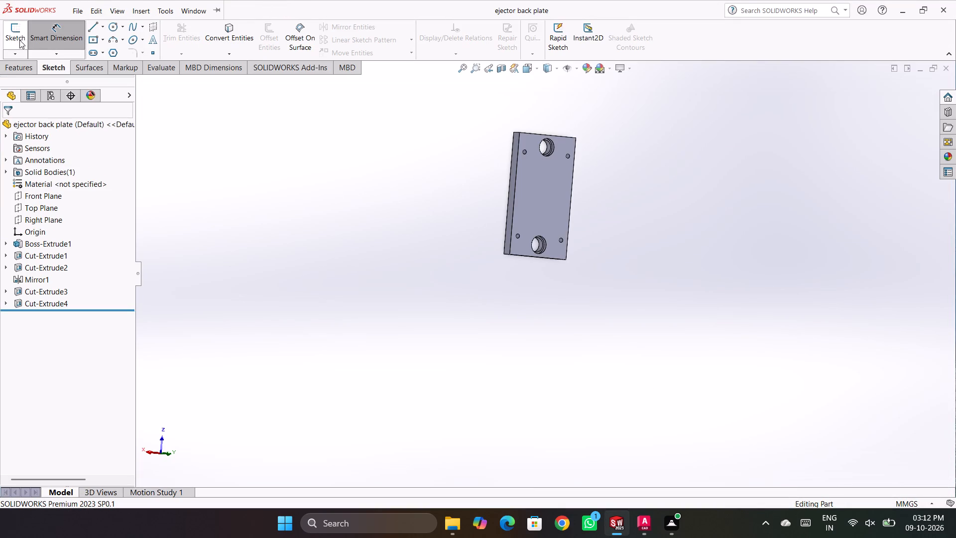
{"action": "right_click", "coordinate": [55, 247]}
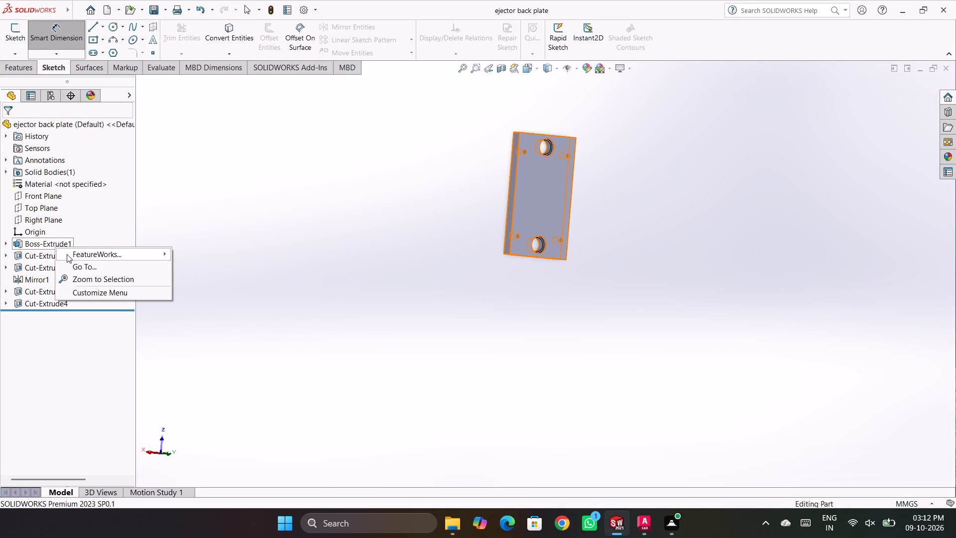
{"action": "left_click", "coordinate": [116, 209]}
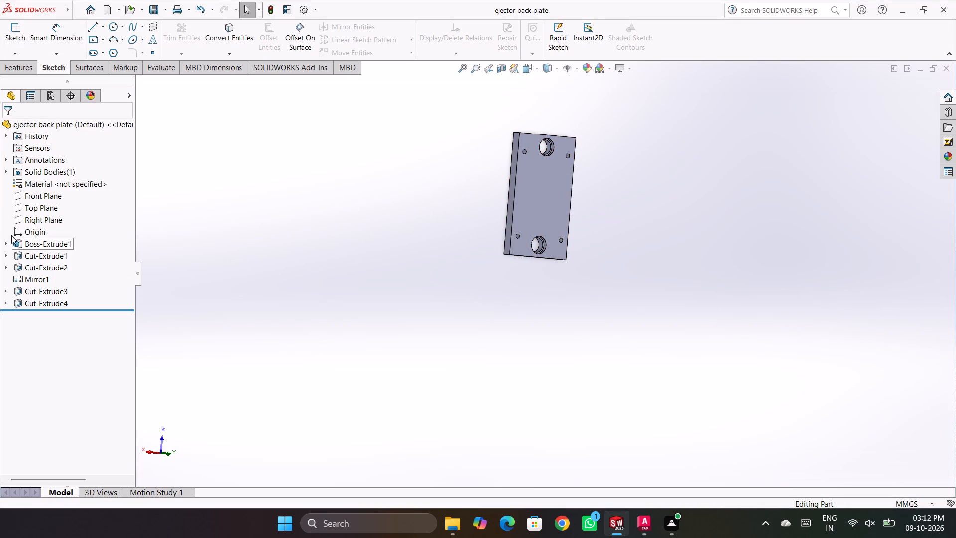
{"action": "right_click", "coordinate": [23, 244]}
{"action": "left_click", "coordinate": [33, 214]}
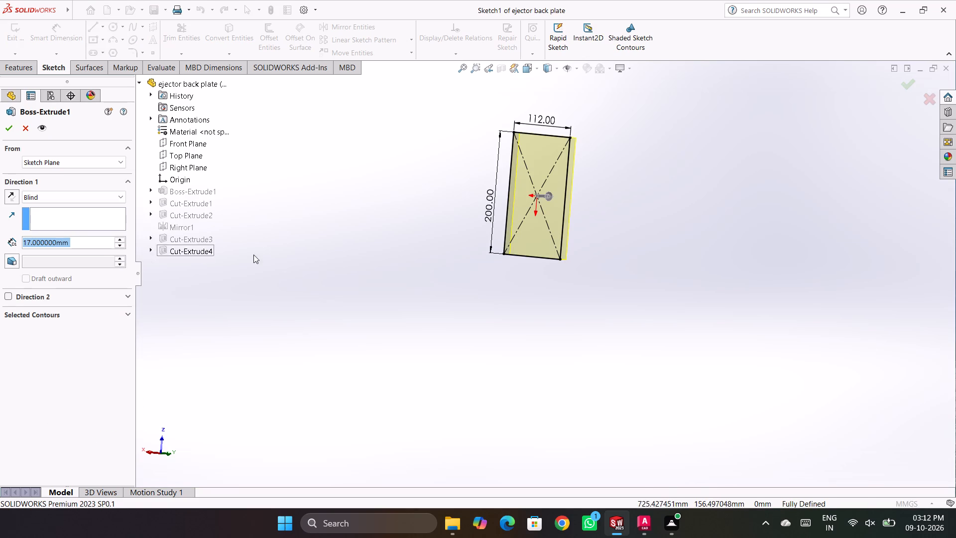
{"action": "left_click", "coordinate": [17, 132]}
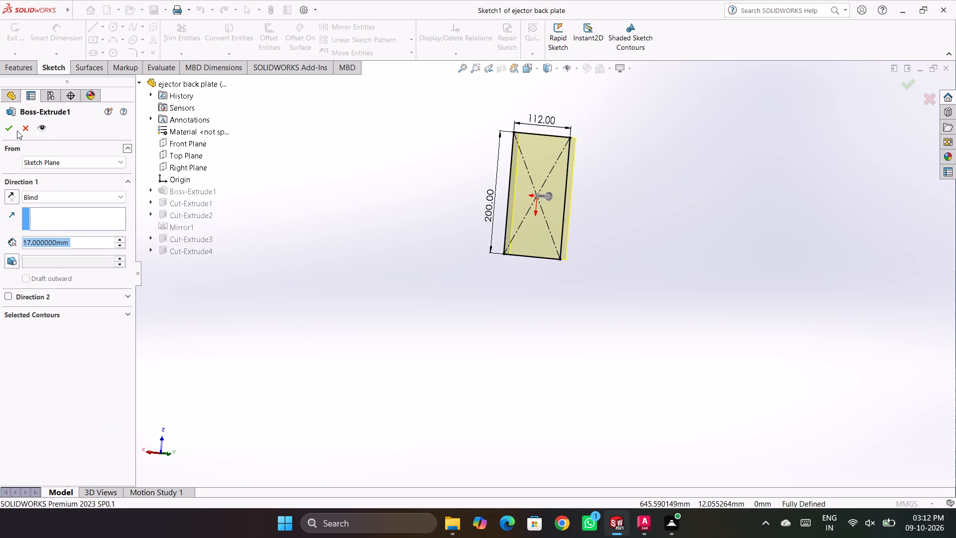
{"action": "left_click", "coordinate": [20, 132]}
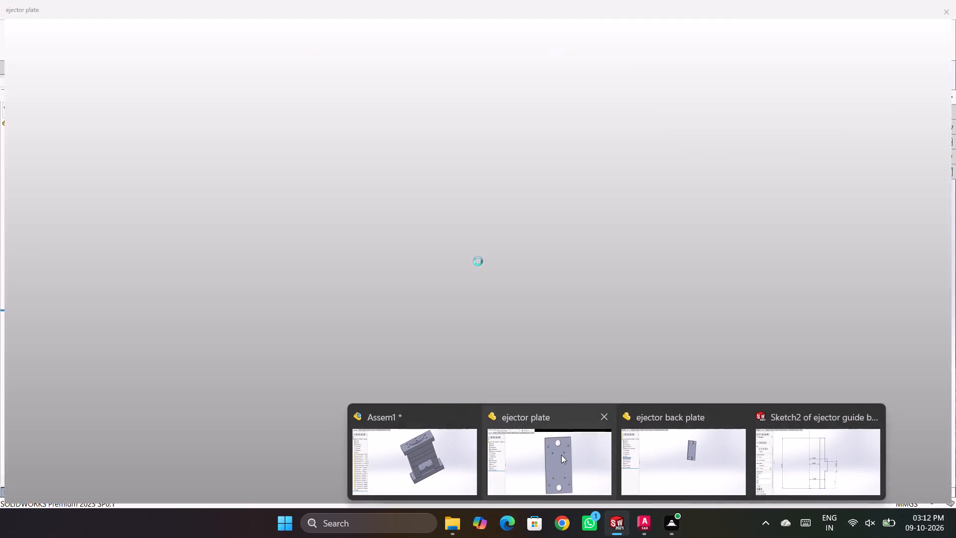
Check the extrusion depth of the base feature in the ejector plate part.
{"action": "left_click", "coordinate": [561, 455]}
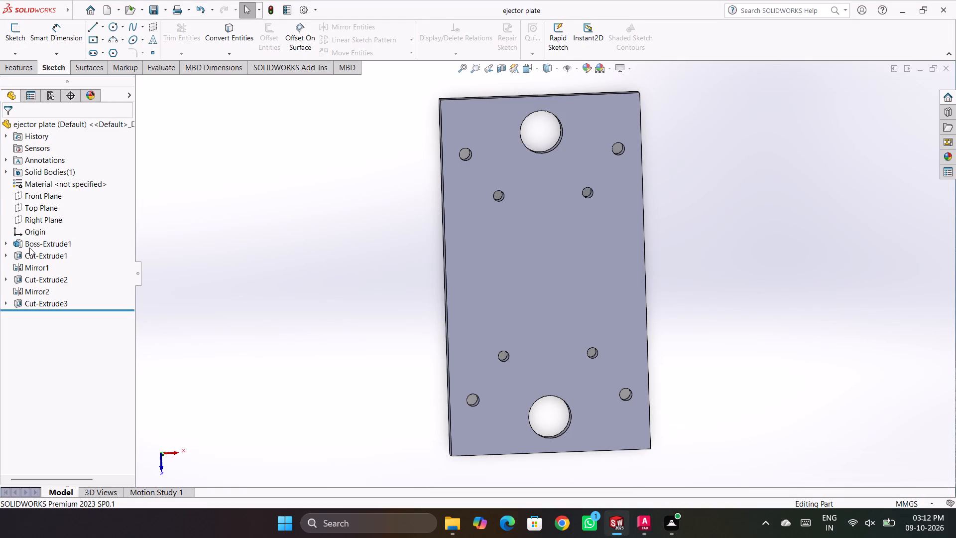
{"action": "right_click", "coordinate": [29, 248]}
{"action": "left_click", "coordinate": [38, 220]}
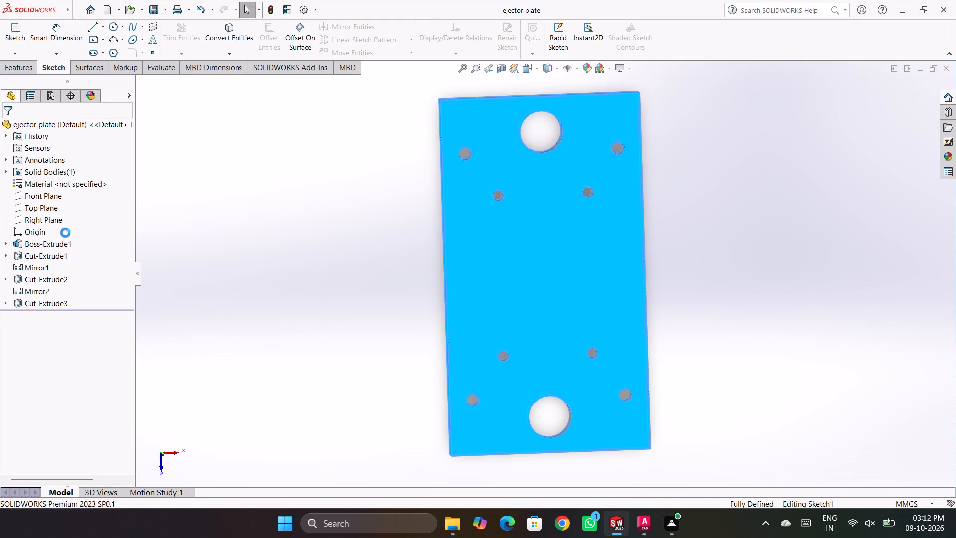
{"action": "key", "text": "Escape"}
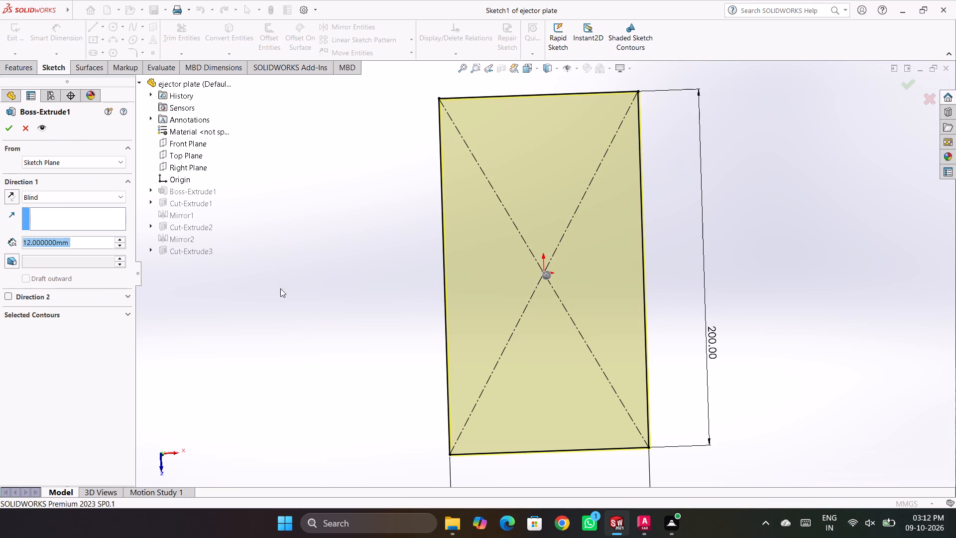
{"action": "key", "text": "Escape"}
{"action": "key", "text": "Escape"}
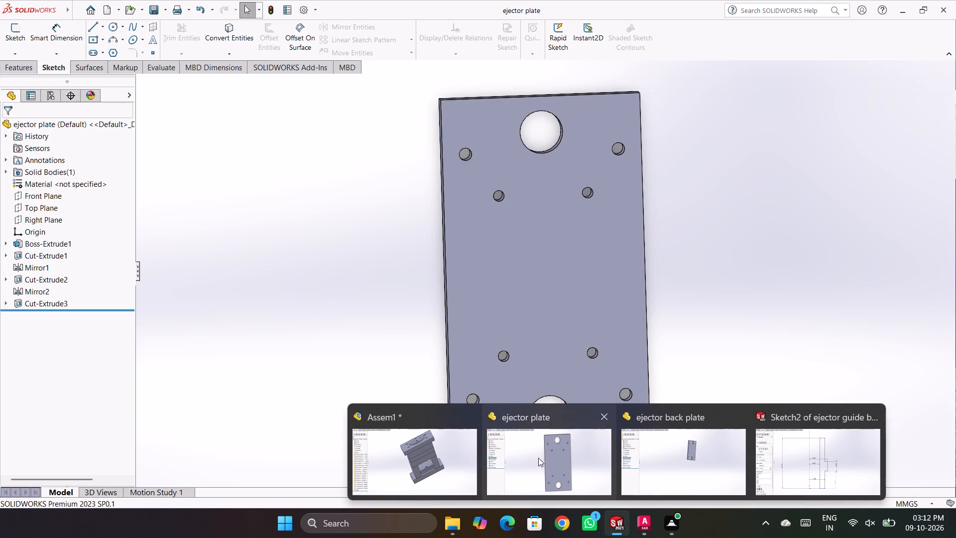
Return to the ejector guide bush sketch and set the profile's overall height to 27 mm.
{"action": "left_click", "coordinate": [787, 453]}
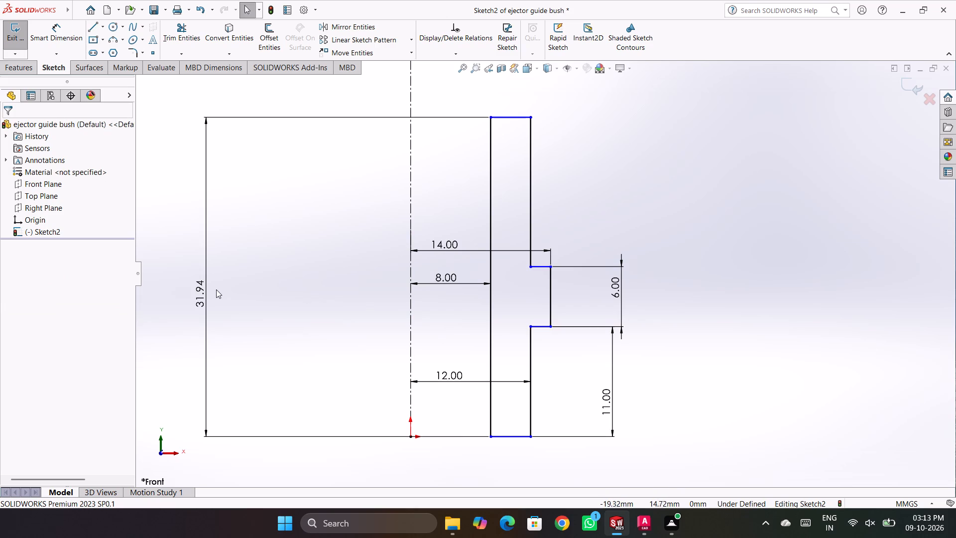
{"action": "double_click", "coordinate": [198, 300]}
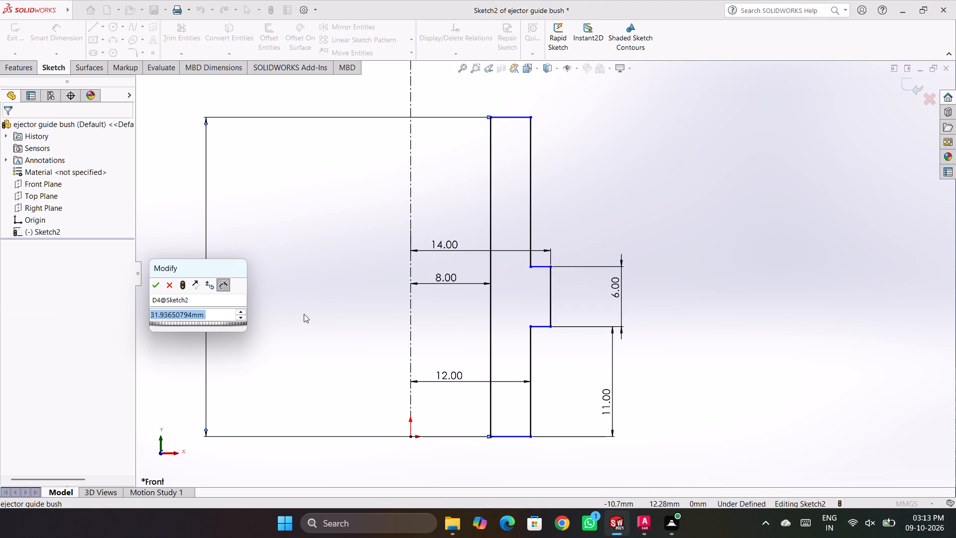
{"action": "type", "text": "27"}
{"action": "key", "text": "Return"}
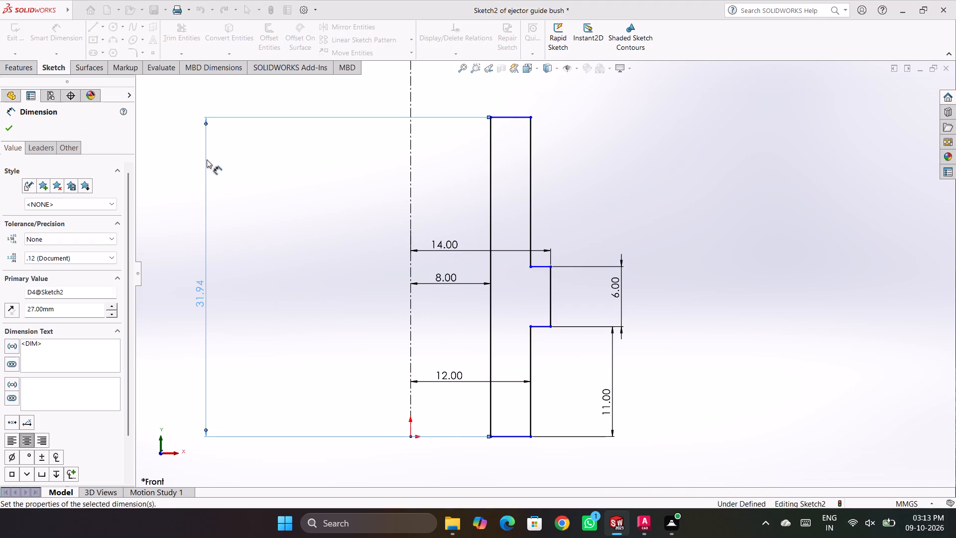
{"action": "left_click", "coordinate": [637, 237]}
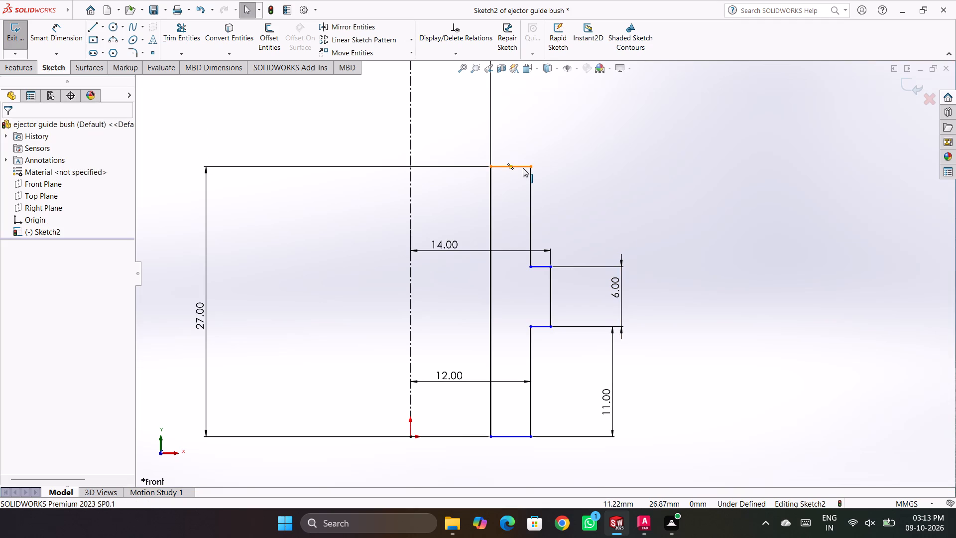
{"action": "left_click", "coordinate": [584, 186]}
{"action": "key", "text": "Escape"}
{"action": "key", "text": "Escape"}
{"action": "key", "text": "Escape"}
{"action": "key", "text": "Escape"}
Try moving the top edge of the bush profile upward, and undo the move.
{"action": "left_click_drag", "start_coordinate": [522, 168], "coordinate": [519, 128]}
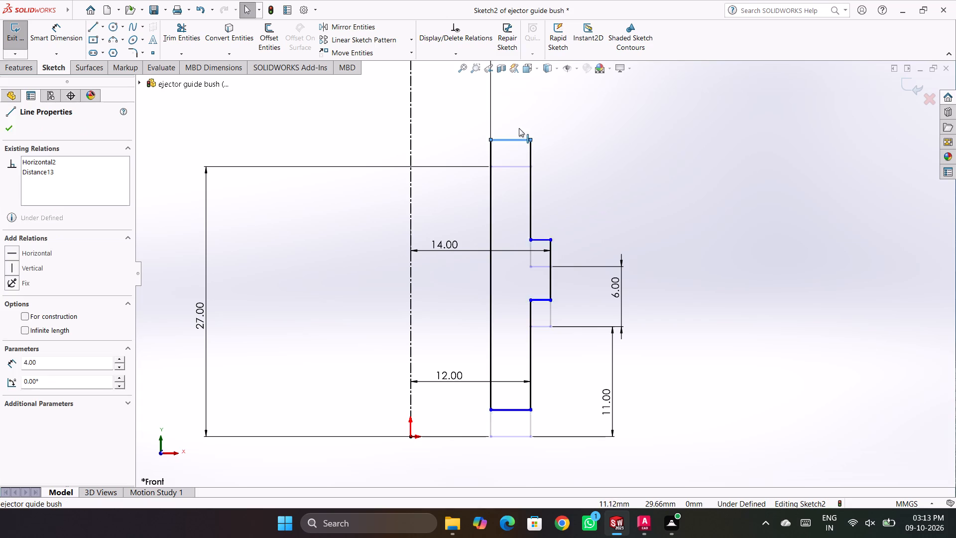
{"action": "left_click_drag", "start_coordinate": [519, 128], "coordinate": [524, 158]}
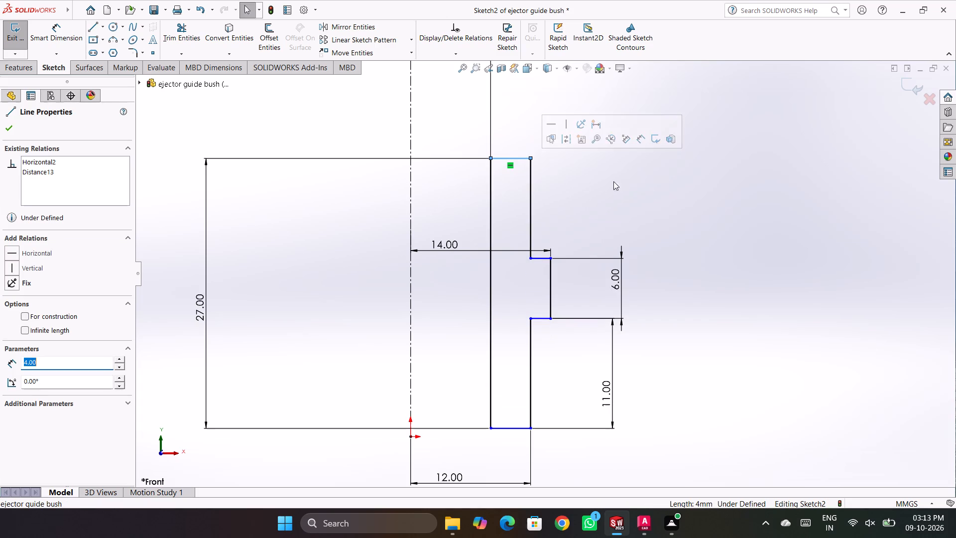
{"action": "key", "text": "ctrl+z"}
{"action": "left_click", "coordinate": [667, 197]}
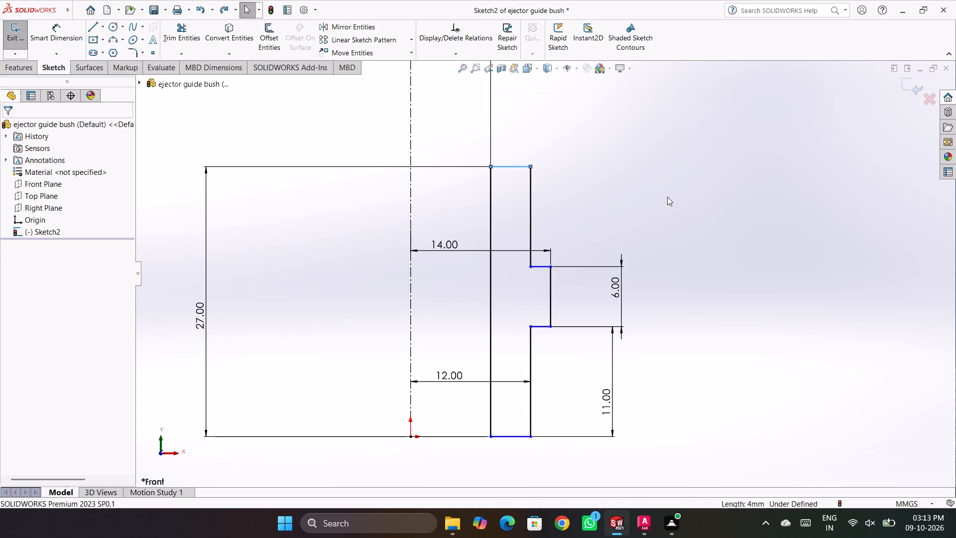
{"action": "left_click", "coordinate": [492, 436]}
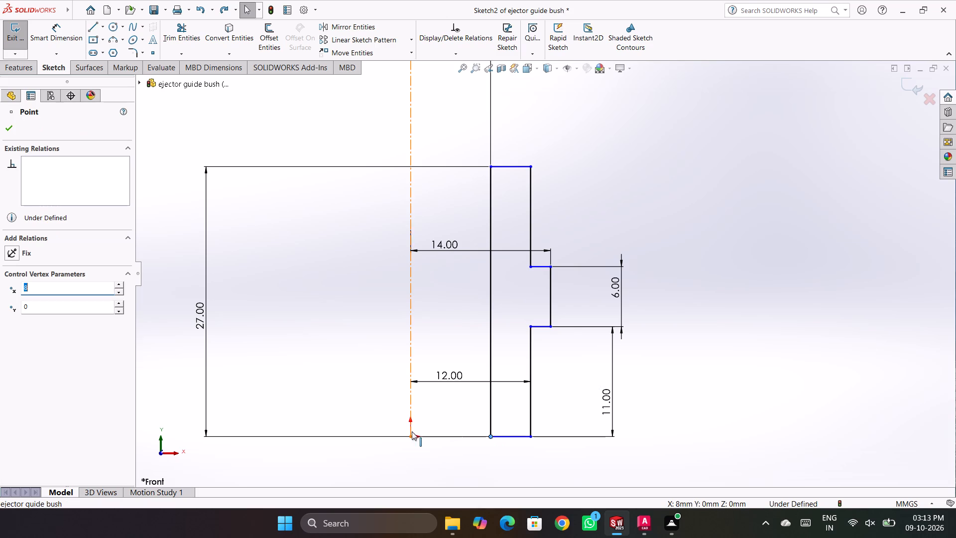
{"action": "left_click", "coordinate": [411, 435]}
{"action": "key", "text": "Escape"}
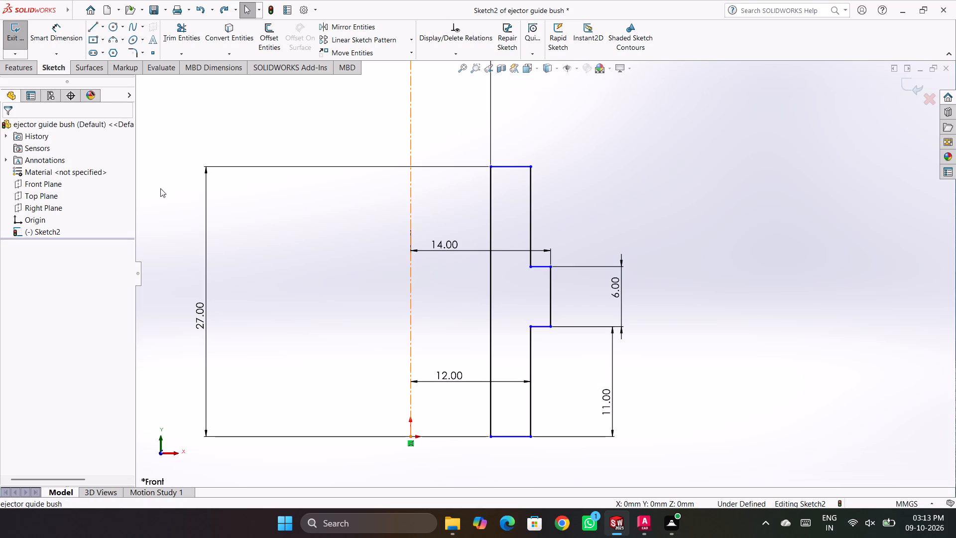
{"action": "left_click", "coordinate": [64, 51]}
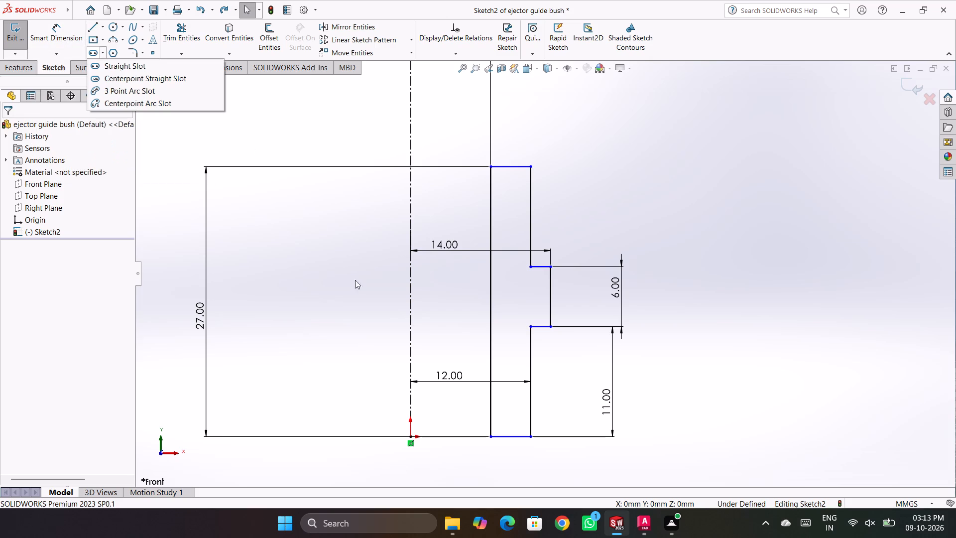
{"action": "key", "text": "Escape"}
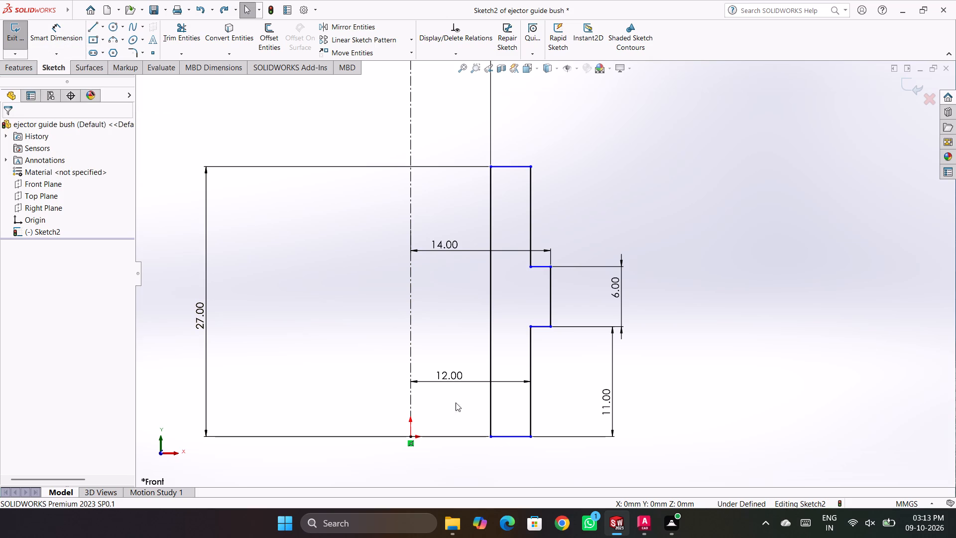
Dimension the horizontal distance between the origin and the lower inner corner of the bush profile.
{"action": "left_click", "coordinate": [58, 29]}
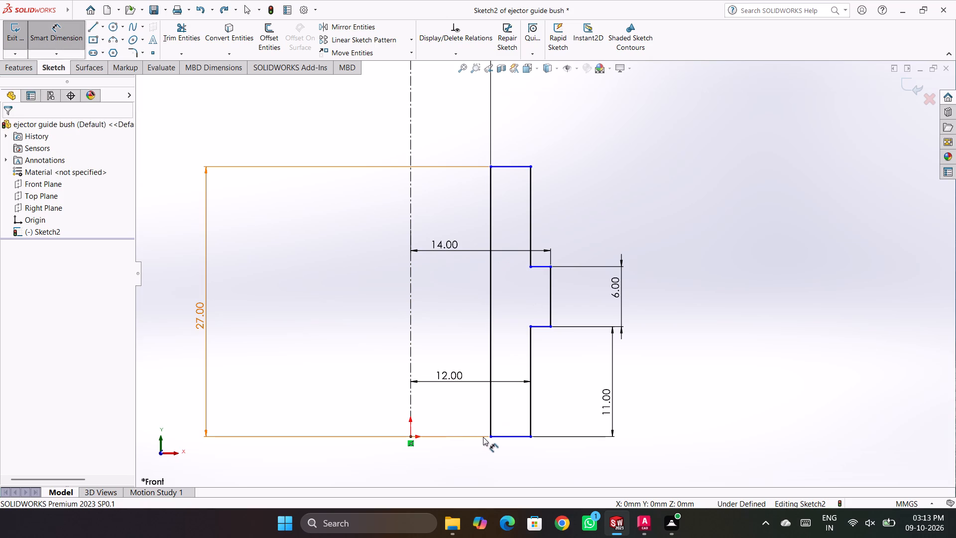
{"action": "left_click", "coordinate": [490, 437]}
{"action": "left_click", "coordinate": [411, 435]}
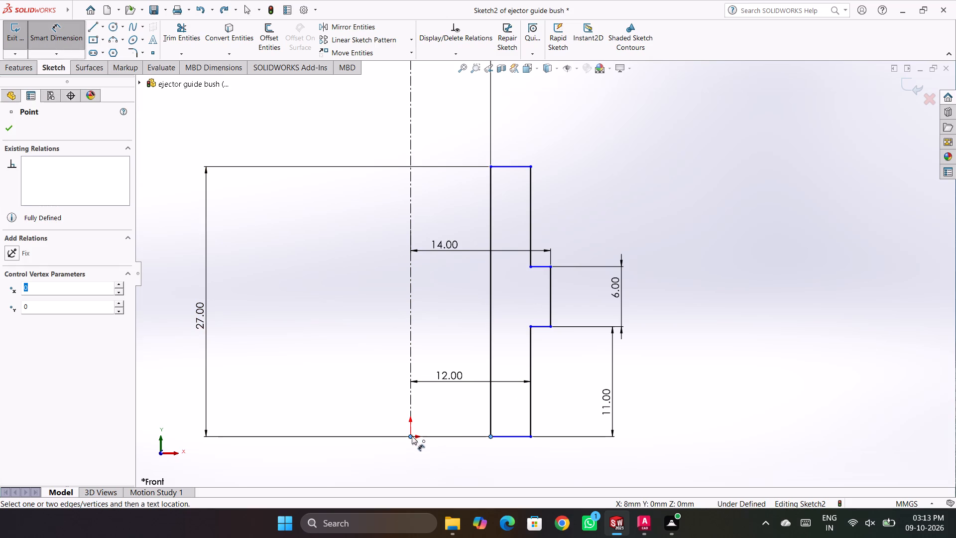
{"action": "left_click", "coordinate": [449, 460]}
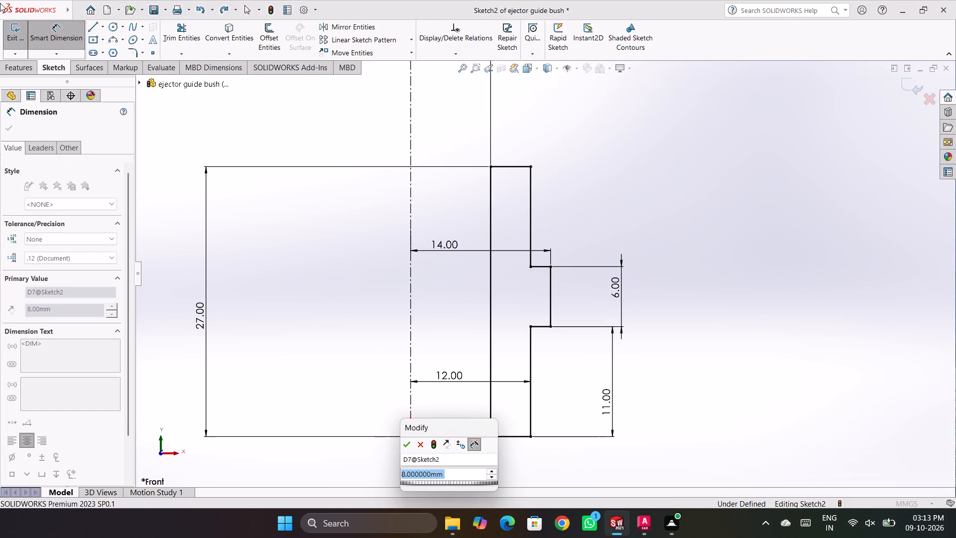
{"action": "left_click", "coordinate": [303, 143]}
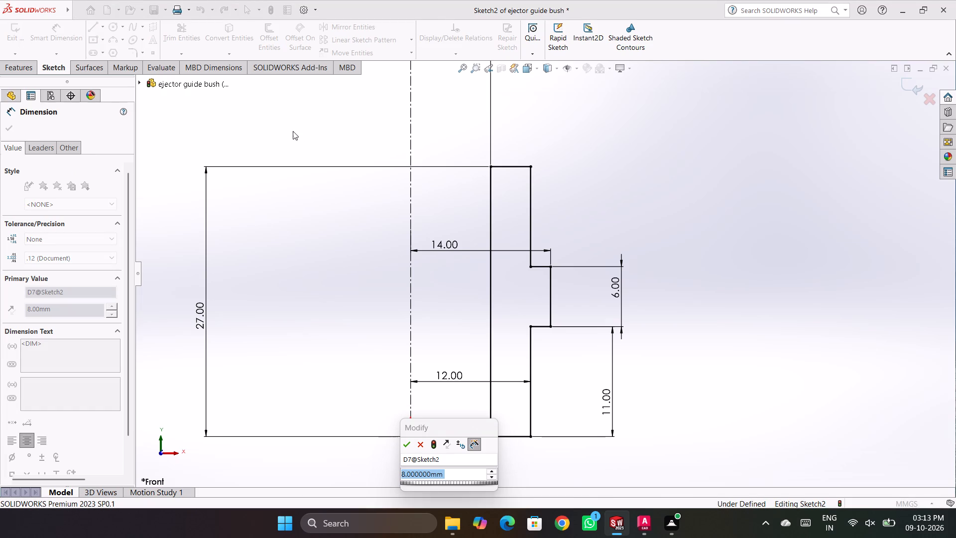
{"action": "left_click", "coordinate": [409, 447]}
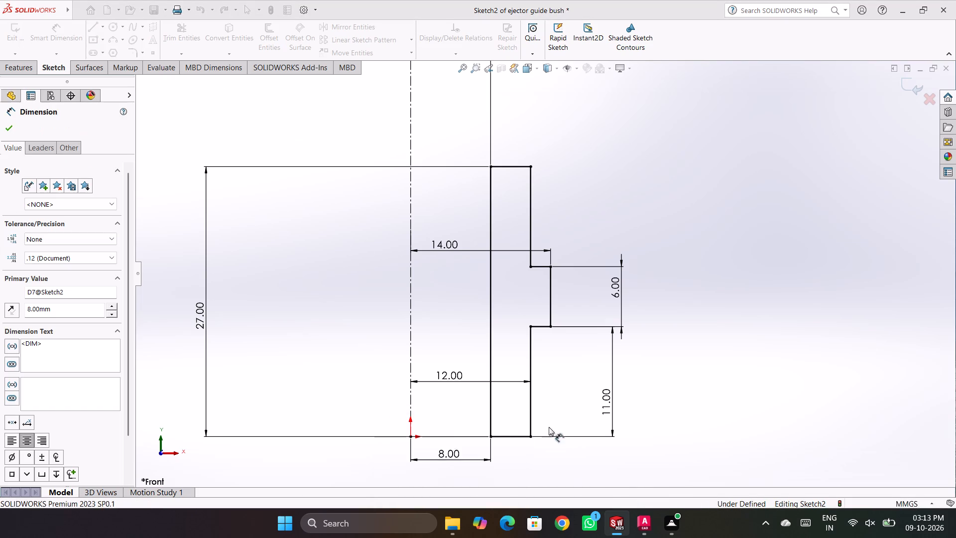
{"action": "left_click", "coordinate": [683, 390]}
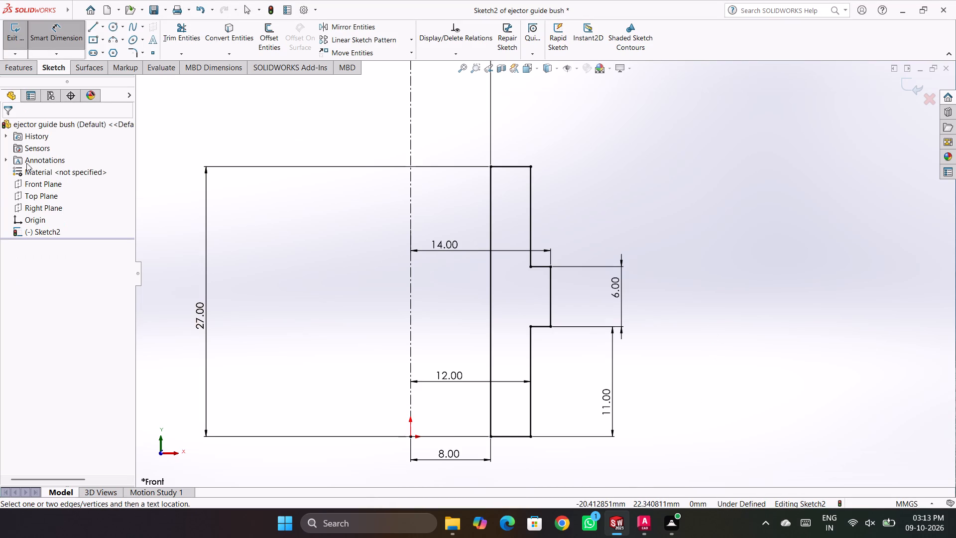
Exit the sketch and revolve the collared profile 360 degrees about the centreline into a solid bush.
{"action": "left_click", "coordinate": [13, 26]}
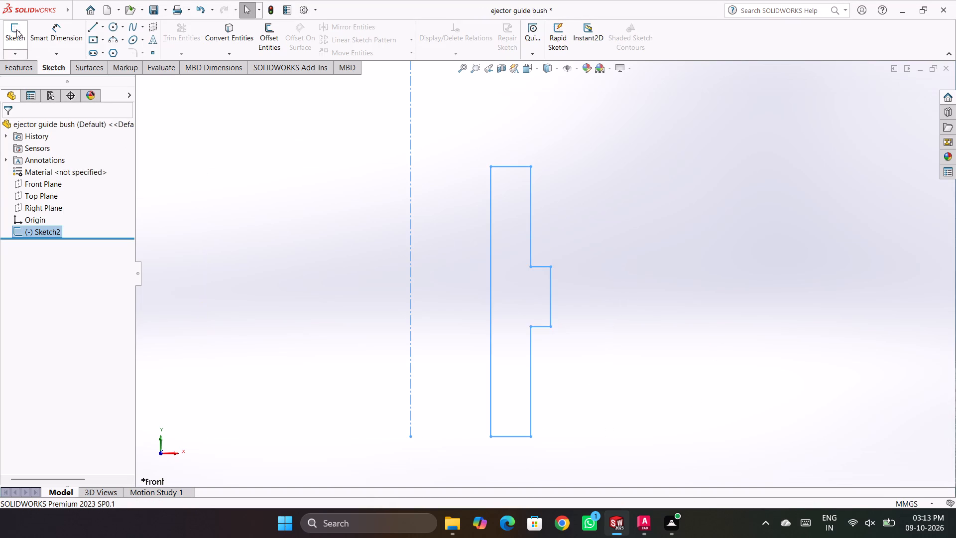
{"action": "left_click", "coordinate": [51, 66]}
{"action": "left_click", "coordinate": [27, 71]}
{"action": "left_click", "coordinate": [58, 39]}
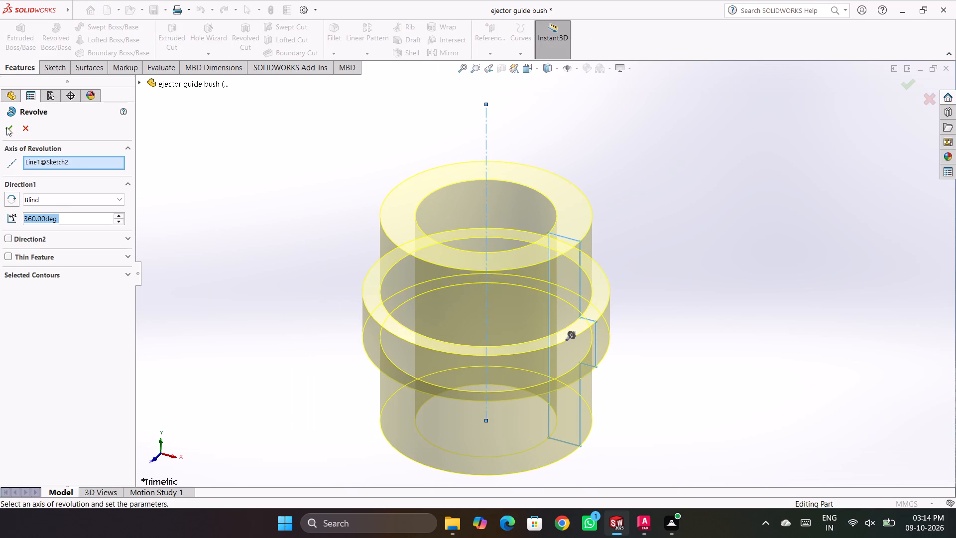
{"action": "left_click", "coordinate": [7, 128]}
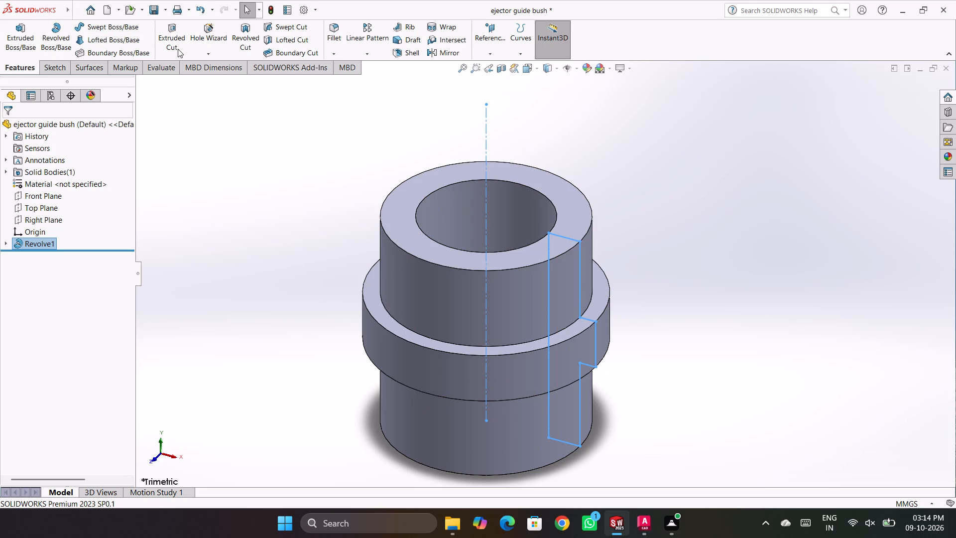
Start a chamfer on the ejector guide bush and select the circular bore edges at both ends.
{"action": "left_click", "coordinate": [339, 50]}
{"action": "left_click", "coordinate": [347, 78]}
{"action": "left_click", "coordinate": [427, 195]}
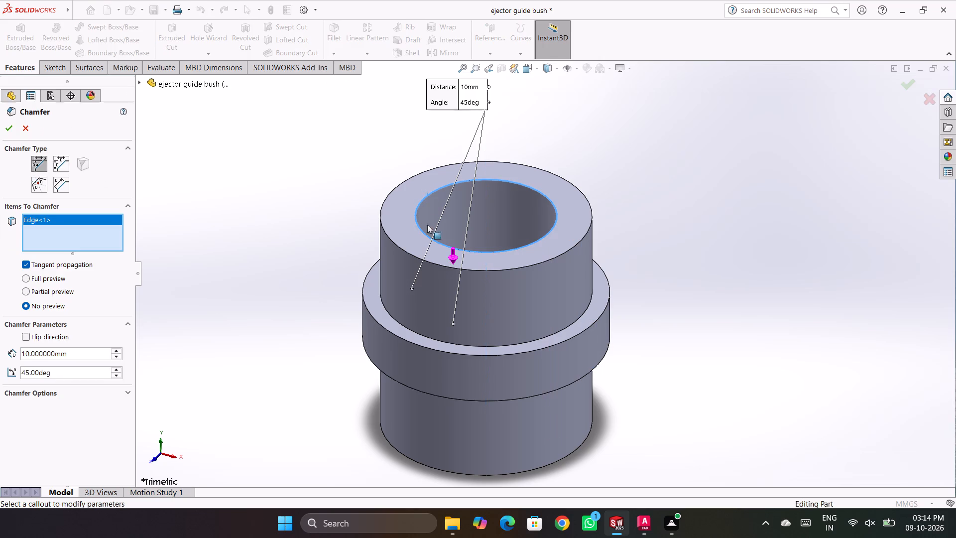
{"action": "scroll", "coordinate": [333, 301], "scroll_direction": "up", "scroll_amount": 4}
{"action": "scroll", "coordinate": [341, 298], "scroll_direction": "down", "scroll_amount": 2}
{"action": "middle_click_drag", "start_coordinate": [662, 441], "coordinate": [612, 261]}
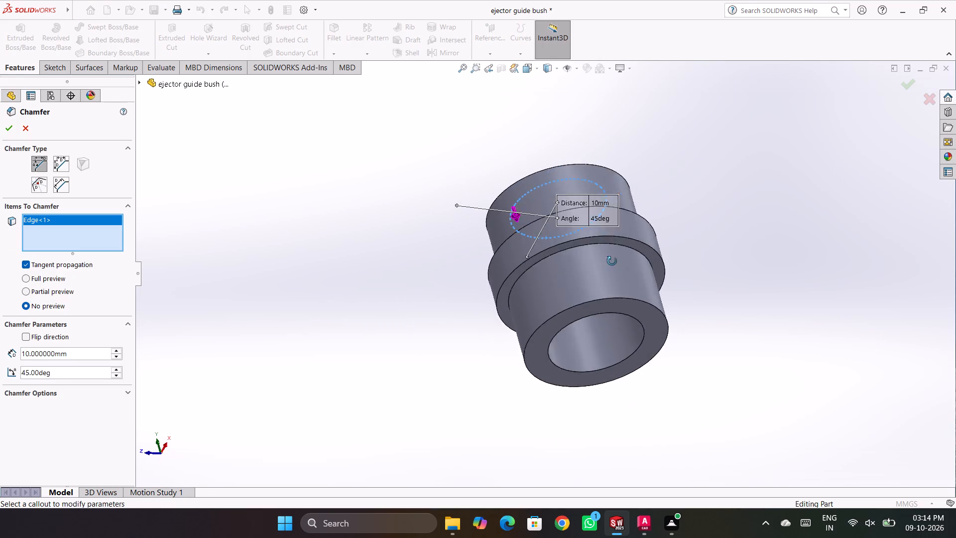
{"action": "middle_click_drag", "start_coordinate": [612, 261], "coordinate": [609, 244]}
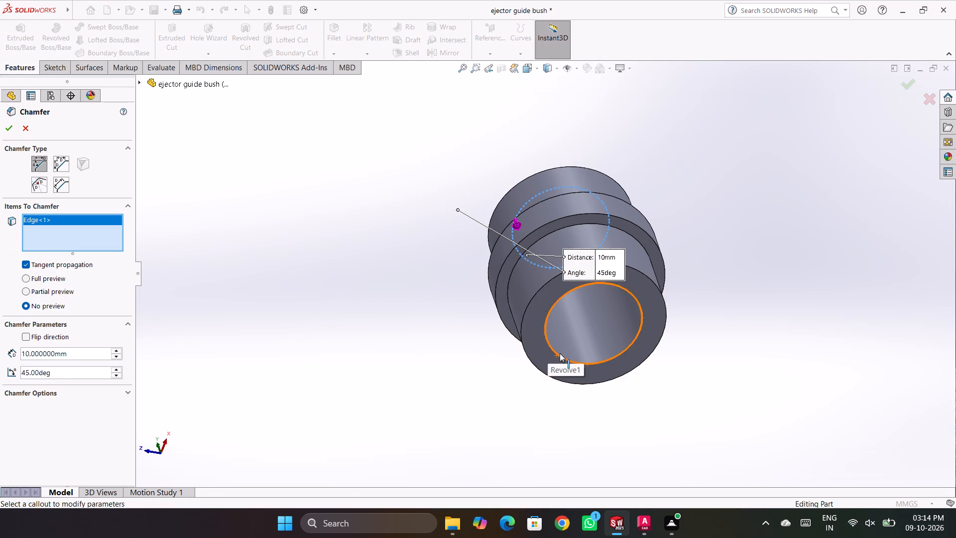
{"action": "left_click", "coordinate": [560, 357]}
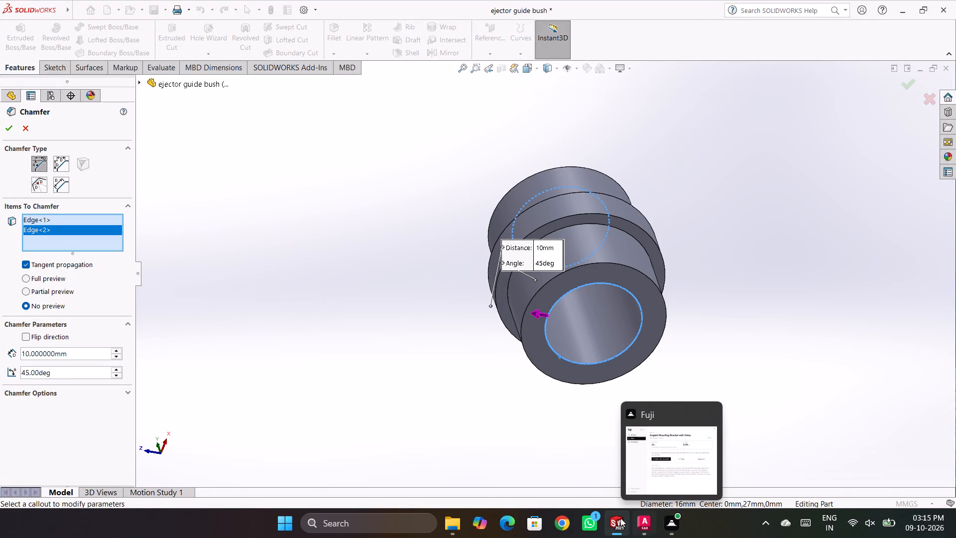
Switch to the AutoCAD soap box drawing and dimension the horizontal width of the bush's lower inner chamfer, placing it below Section B-B.
{"action": "left_click", "coordinate": [637, 523]}
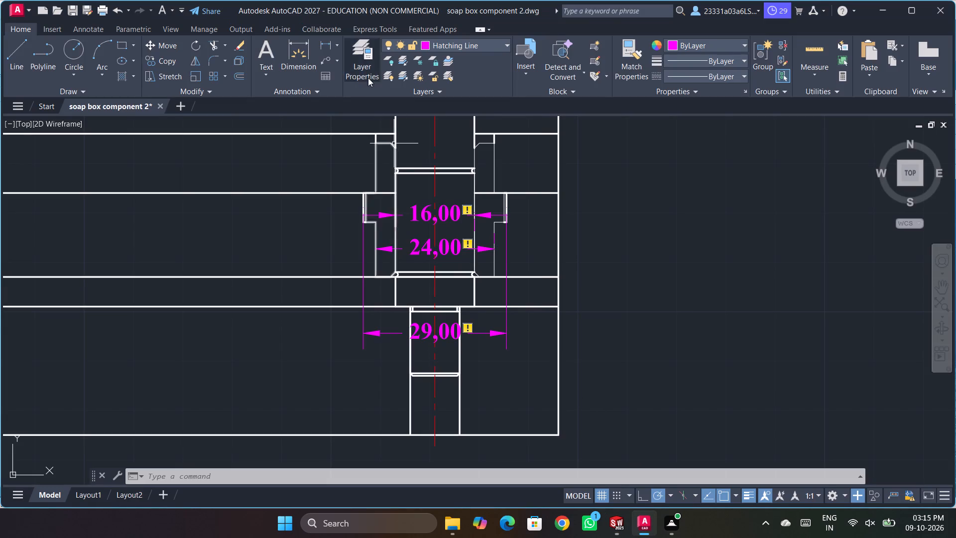
{"action": "scroll", "coordinate": [407, 212], "scroll_direction": "up", "scroll_amount": 3}
{"action": "scroll", "coordinate": [360, 158], "scroll_direction": "down", "scroll_amount": 3}
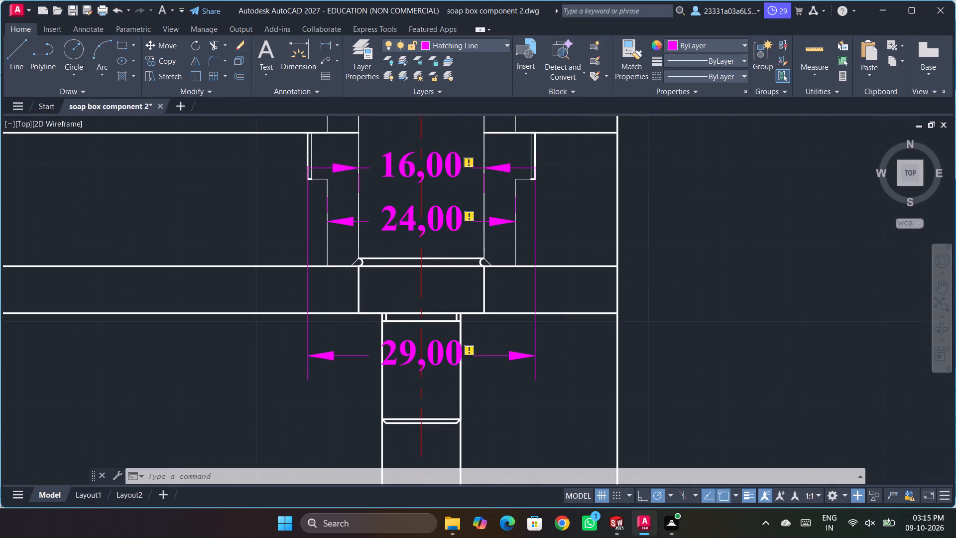
{"action": "scroll", "coordinate": [331, 204], "scroll_direction": "up", "scroll_amount": 1}
{"action": "scroll", "coordinate": [371, 301], "scroll_direction": "up", "scroll_amount": 1}
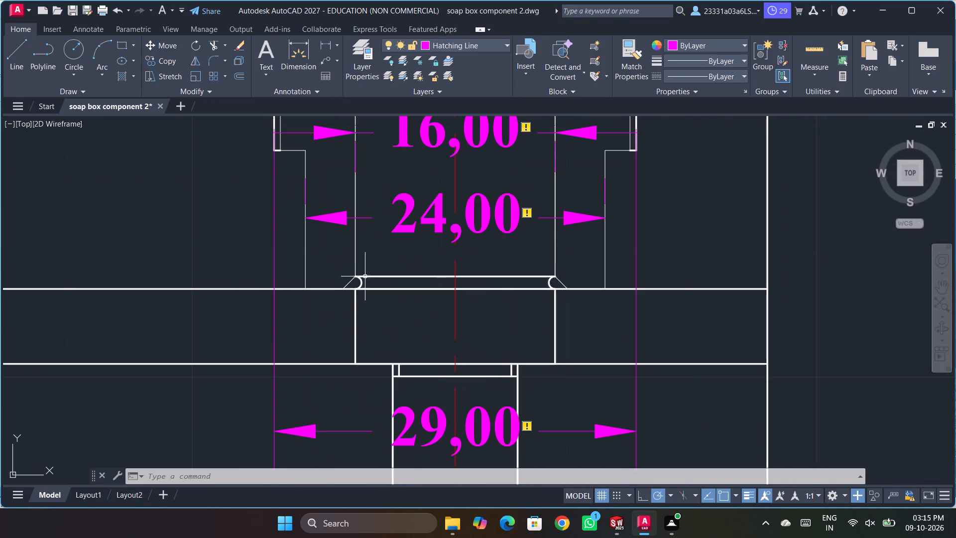
{"action": "right_click", "coordinate": [139, 167]}
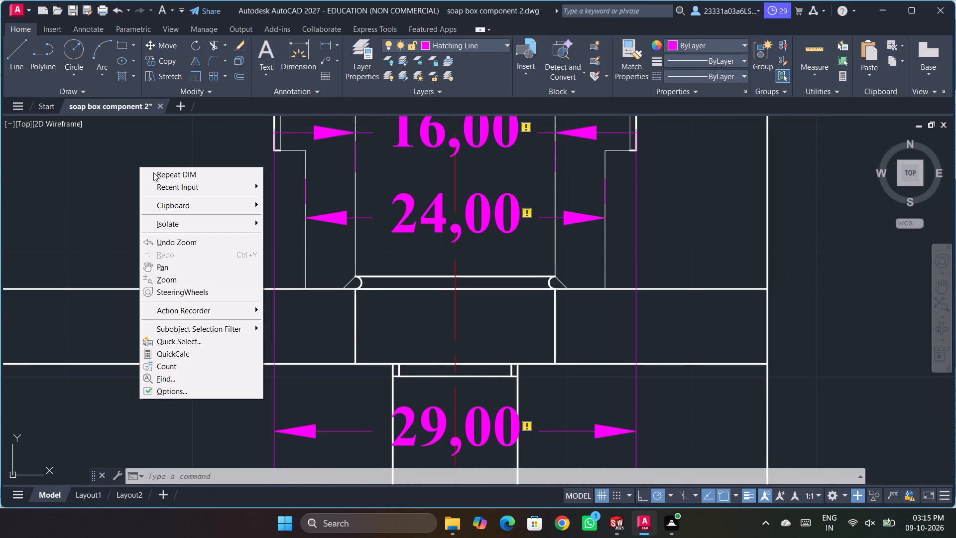
{"action": "left_click_drag", "start_coordinate": [158, 174], "coordinate": [153, 171]}
{"action": "left_click", "coordinate": [341, 290]}
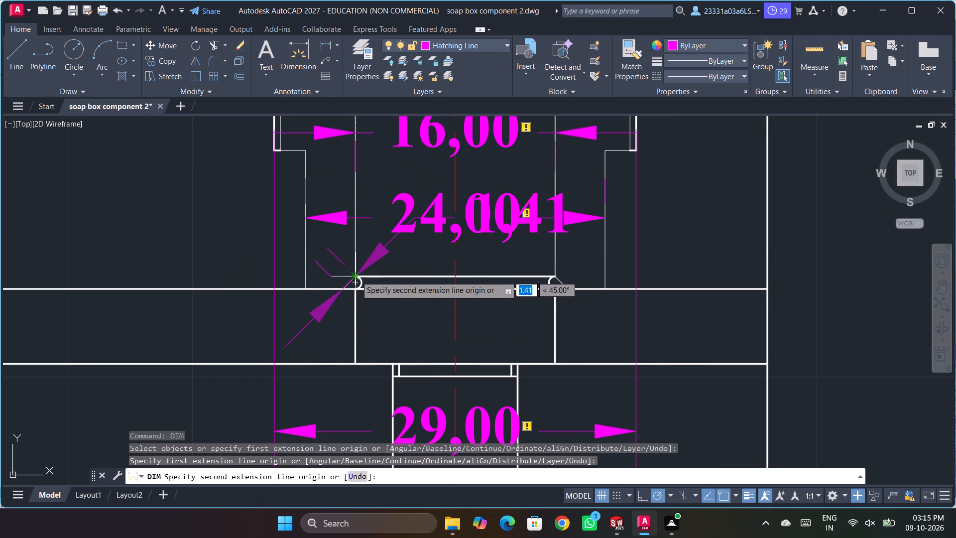
{"action": "scroll", "coordinate": [356, 276], "scroll_direction": "up", "scroll_amount": 5}
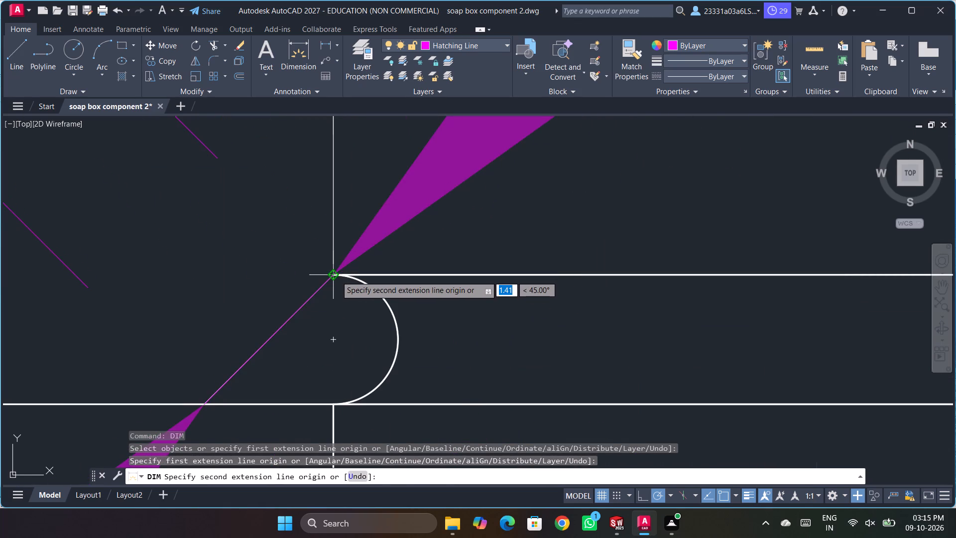
{"action": "left_click", "coordinate": [335, 277]}
{"action": "scroll", "coordinate": [318, 355], "scroll_direction": "up", "scroll_amount": 4}
{"action": "scroll", "coordinate": [368, 305], "scroll_direction": "down", "scroll_amount": 5}
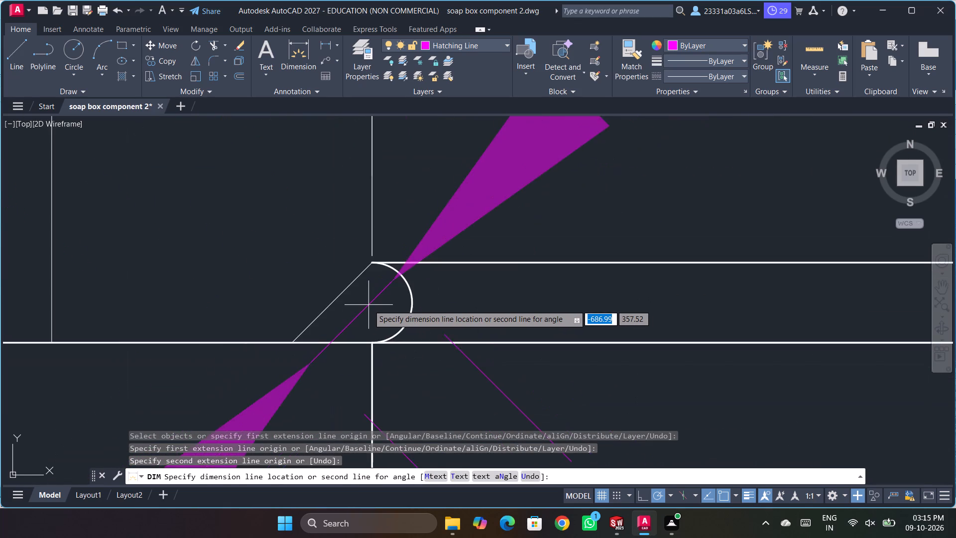
{"action": "scroll", "coordinate": [368, 305], "scroll_direction": "down", "scroll_amount": 8}
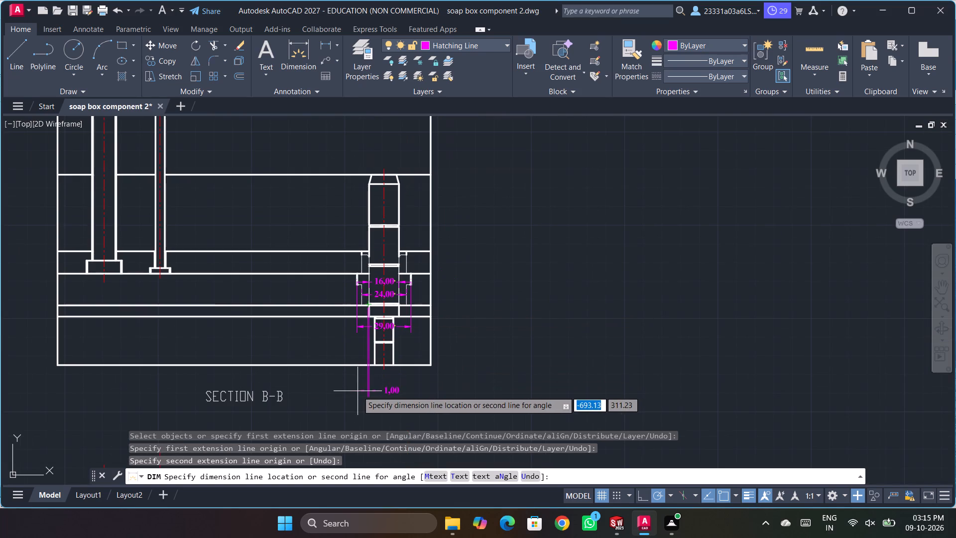
{"action": "left_click", "coordinate": [361, 397]}
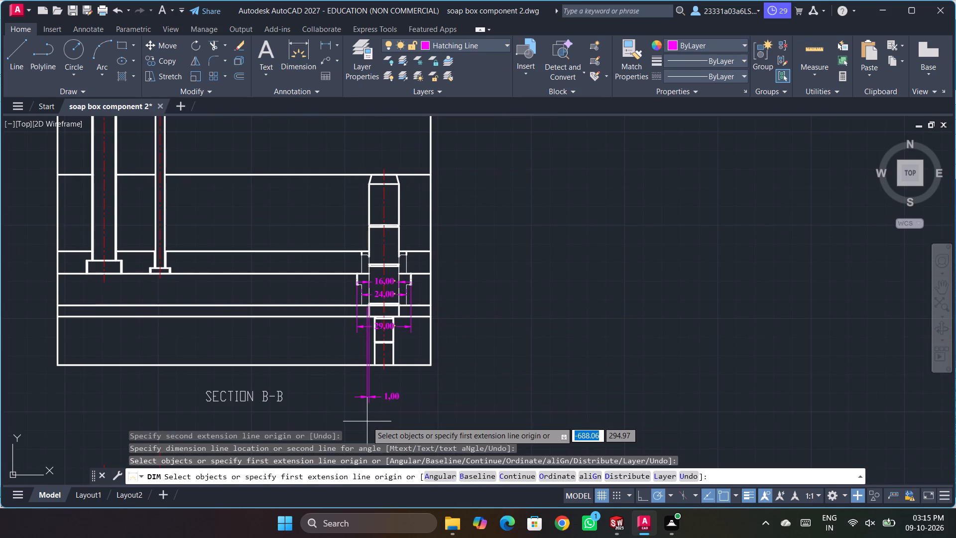
{"action": "key", "text": "Escape"}
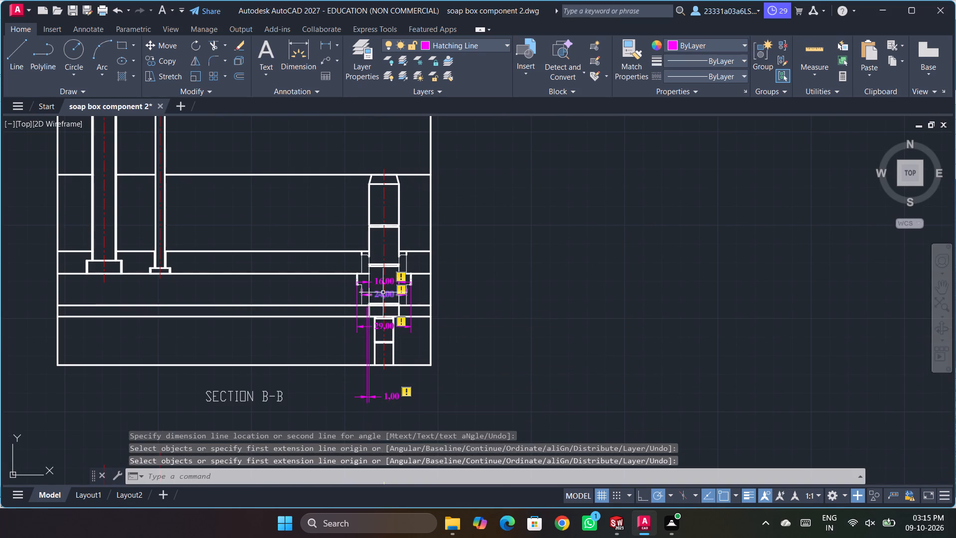
Examine the dimensioned bush outline and its lower inner chamfer in Section B-B.
{"action": "scroll", "coordinate": [349, 260], "scroll_direction": "down", "scroll_amount": 5}
{"action": "scroll", "coordinate": [425, 213], "scroll_direction": "up", "scroll_amount": 4}
{"action": "scroll", "coordinate": [509, 201], "scroll_direction": "down", "scroll_amount": 1}
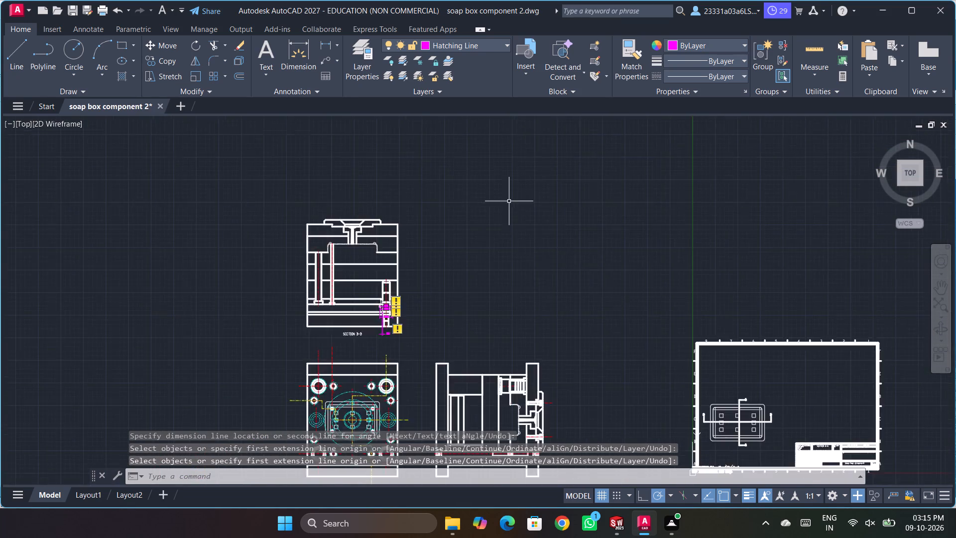
{"action": "scroll", "coordinate": [509, 201], "scroll_direction": "down", "scroll_amount": 2}
{"action": "scroll", "coordinate": [450, 281], "scroll_direction": "up", "scroll_amount": 4}
{"action": "scroll", "coordinate": [287, 174], "scroll_direction": "up", "scroll_amount": 3}
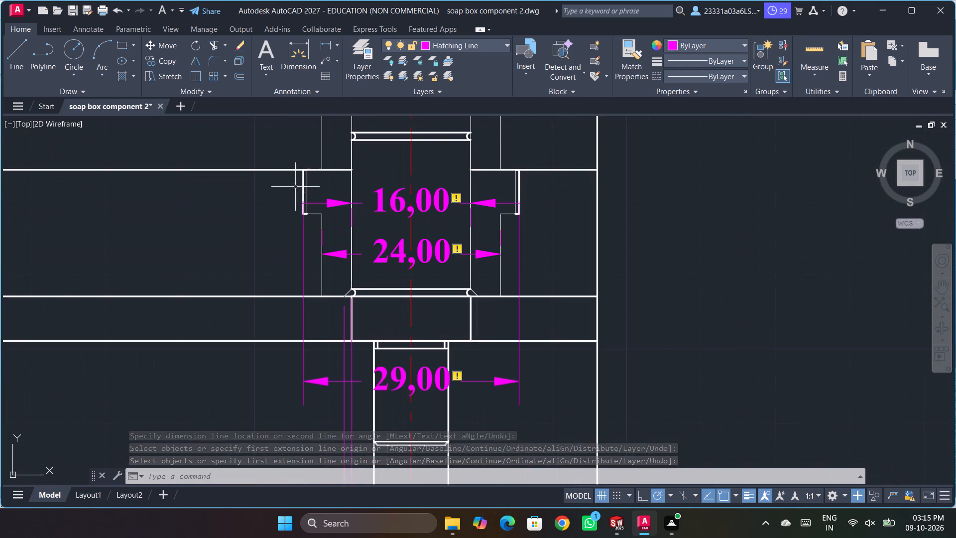
{"action": "scroll", "coordinate": [315, 214], "scroll_direction": "up", "scroll_amount": 4}
{"action": "scroll", "coordinate": [607, 386], "scroll_direction": "down", "scroll_amount": 2}
{"action": "scroll", "coordinate": [567, 338], "scroll_direction": "down", "scroll_amount": 4}
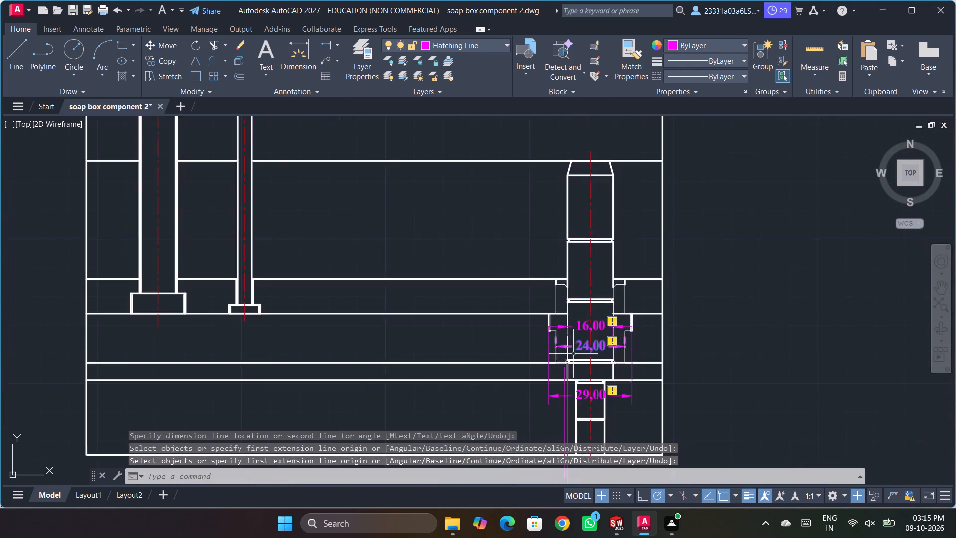
{"action": "scroll", "coordinate": [575, 358], "scroll_direction": "up", "scroll_amount": 6}
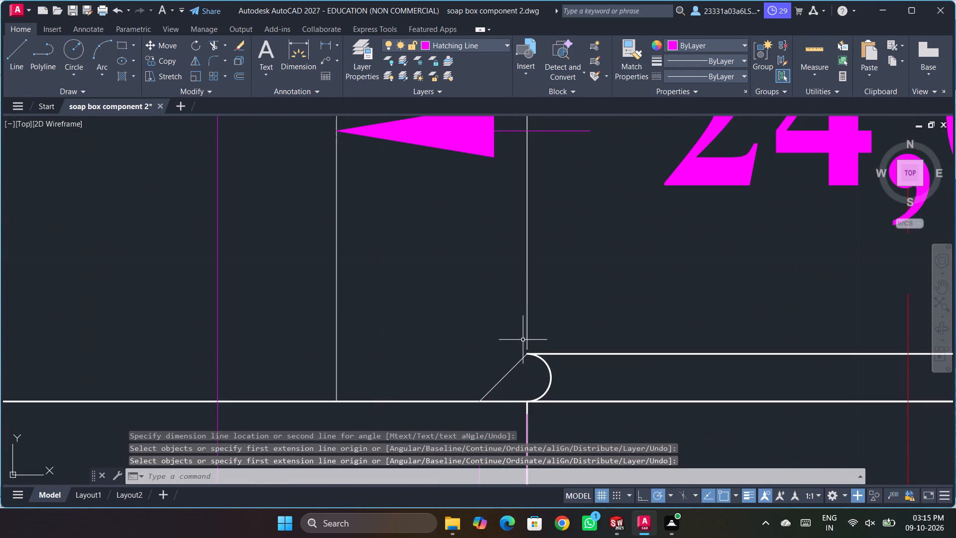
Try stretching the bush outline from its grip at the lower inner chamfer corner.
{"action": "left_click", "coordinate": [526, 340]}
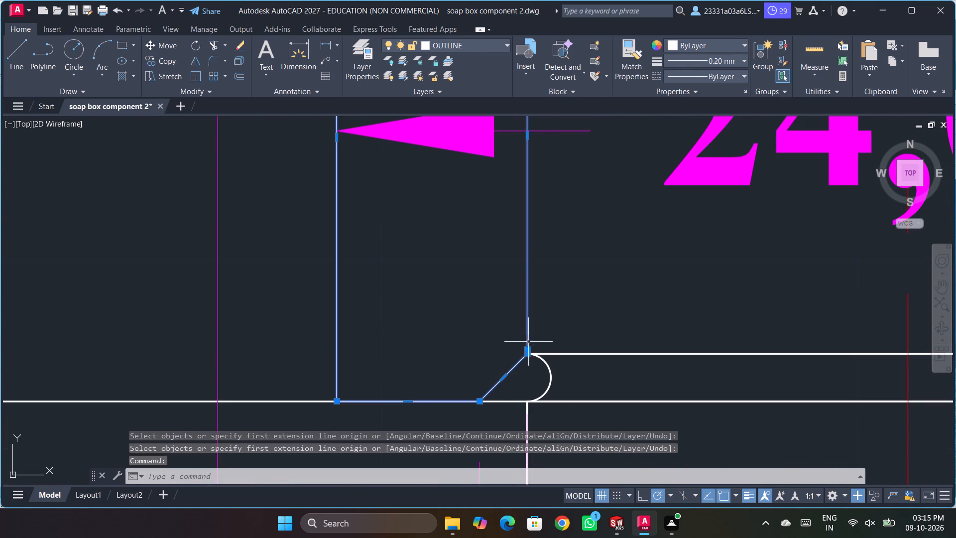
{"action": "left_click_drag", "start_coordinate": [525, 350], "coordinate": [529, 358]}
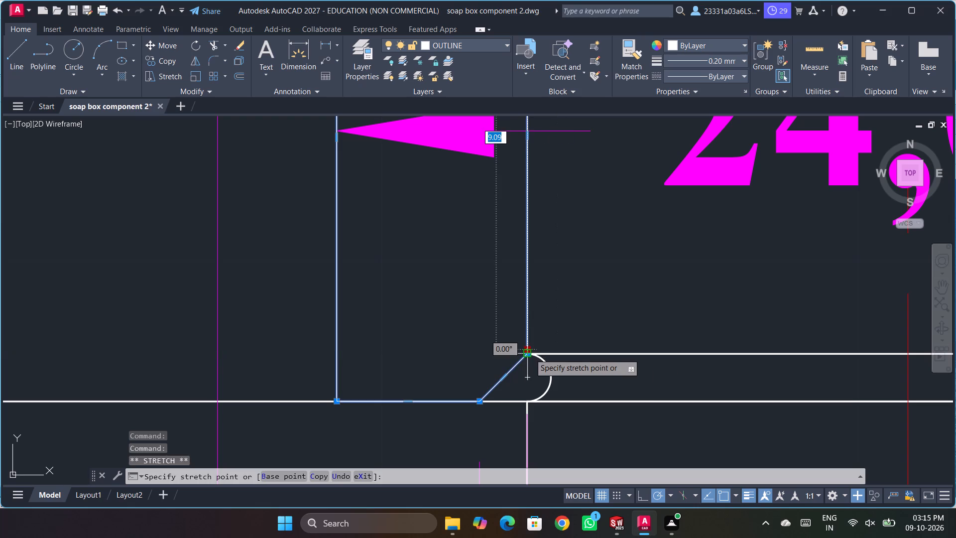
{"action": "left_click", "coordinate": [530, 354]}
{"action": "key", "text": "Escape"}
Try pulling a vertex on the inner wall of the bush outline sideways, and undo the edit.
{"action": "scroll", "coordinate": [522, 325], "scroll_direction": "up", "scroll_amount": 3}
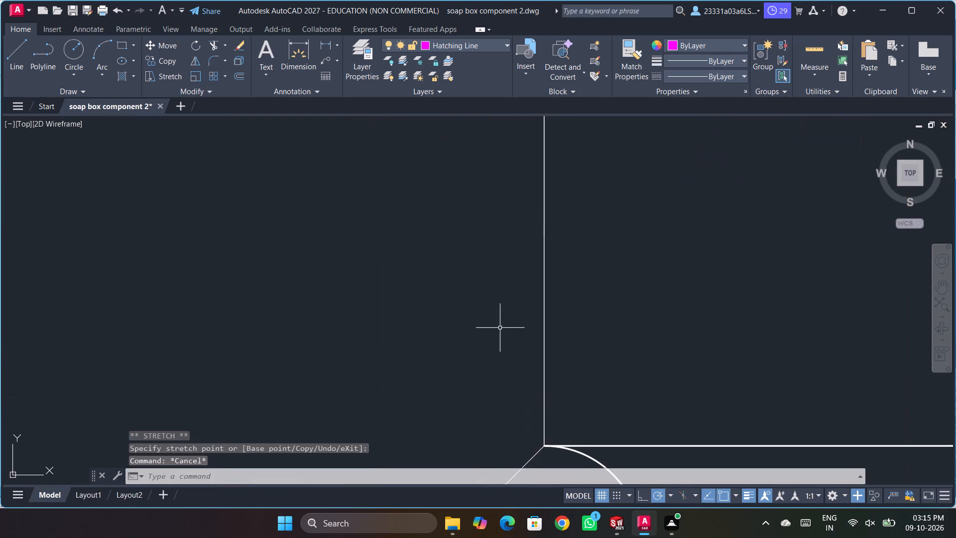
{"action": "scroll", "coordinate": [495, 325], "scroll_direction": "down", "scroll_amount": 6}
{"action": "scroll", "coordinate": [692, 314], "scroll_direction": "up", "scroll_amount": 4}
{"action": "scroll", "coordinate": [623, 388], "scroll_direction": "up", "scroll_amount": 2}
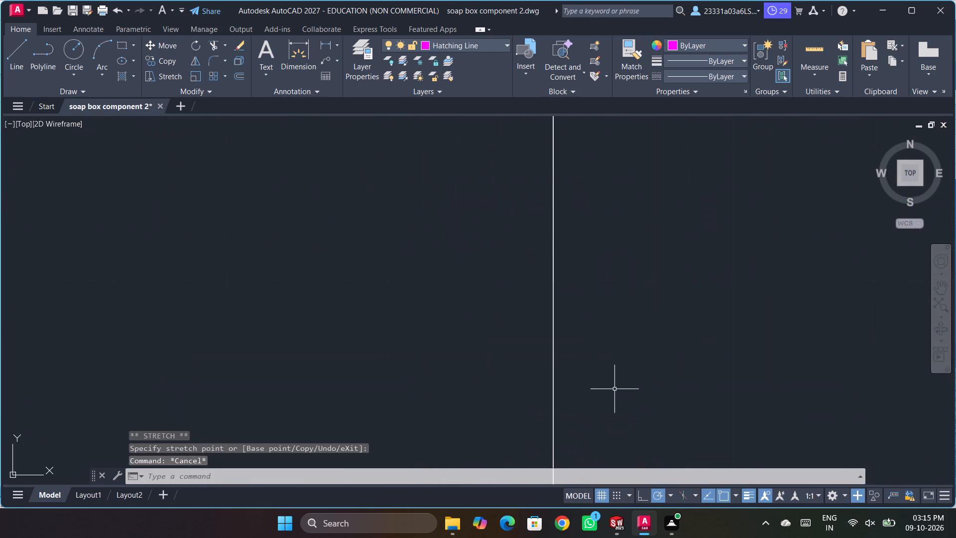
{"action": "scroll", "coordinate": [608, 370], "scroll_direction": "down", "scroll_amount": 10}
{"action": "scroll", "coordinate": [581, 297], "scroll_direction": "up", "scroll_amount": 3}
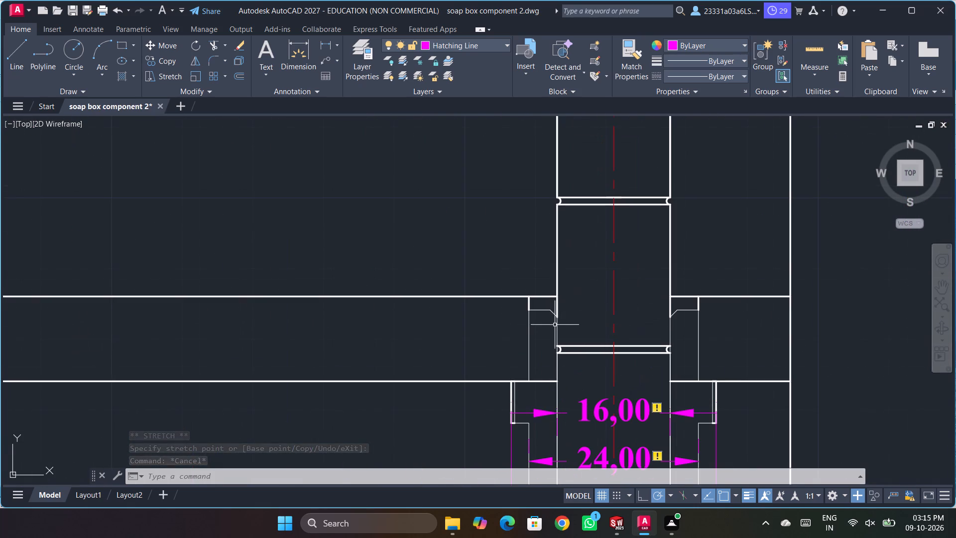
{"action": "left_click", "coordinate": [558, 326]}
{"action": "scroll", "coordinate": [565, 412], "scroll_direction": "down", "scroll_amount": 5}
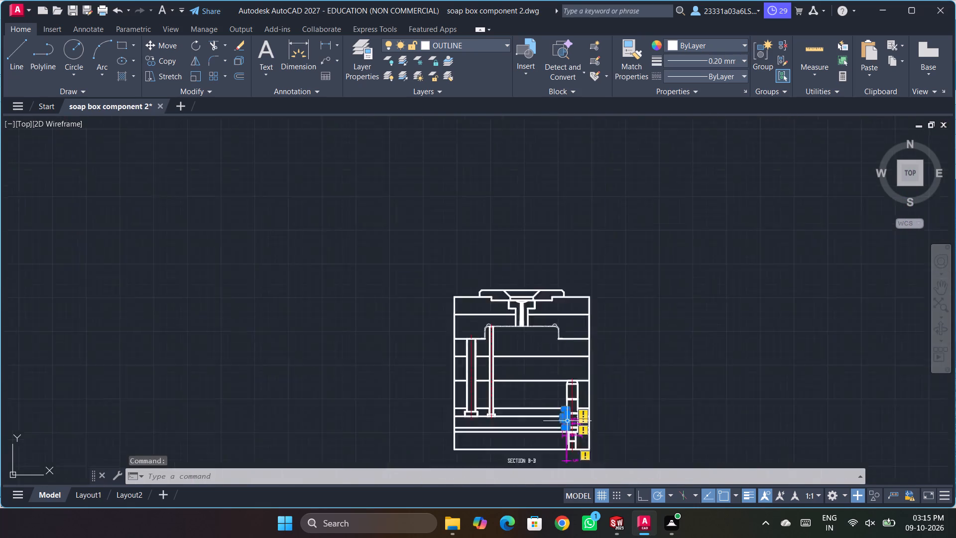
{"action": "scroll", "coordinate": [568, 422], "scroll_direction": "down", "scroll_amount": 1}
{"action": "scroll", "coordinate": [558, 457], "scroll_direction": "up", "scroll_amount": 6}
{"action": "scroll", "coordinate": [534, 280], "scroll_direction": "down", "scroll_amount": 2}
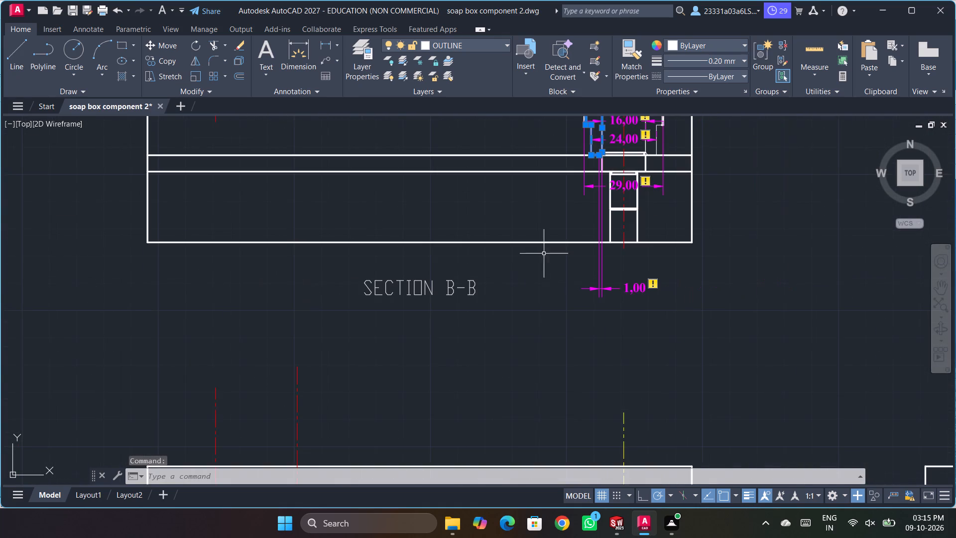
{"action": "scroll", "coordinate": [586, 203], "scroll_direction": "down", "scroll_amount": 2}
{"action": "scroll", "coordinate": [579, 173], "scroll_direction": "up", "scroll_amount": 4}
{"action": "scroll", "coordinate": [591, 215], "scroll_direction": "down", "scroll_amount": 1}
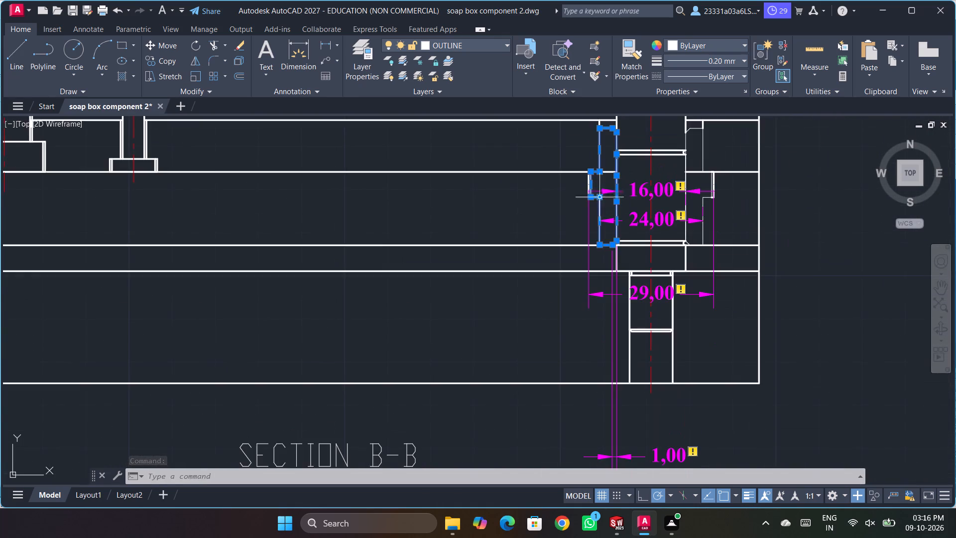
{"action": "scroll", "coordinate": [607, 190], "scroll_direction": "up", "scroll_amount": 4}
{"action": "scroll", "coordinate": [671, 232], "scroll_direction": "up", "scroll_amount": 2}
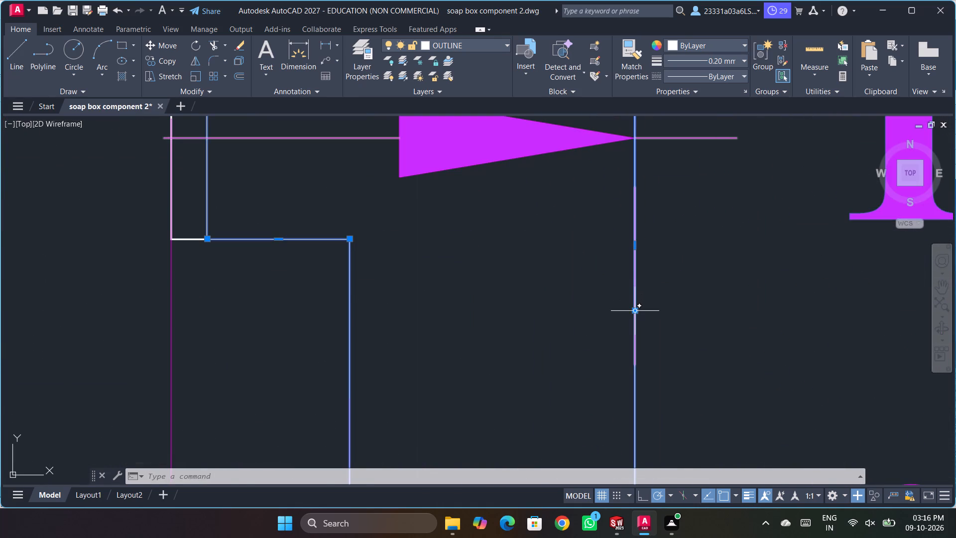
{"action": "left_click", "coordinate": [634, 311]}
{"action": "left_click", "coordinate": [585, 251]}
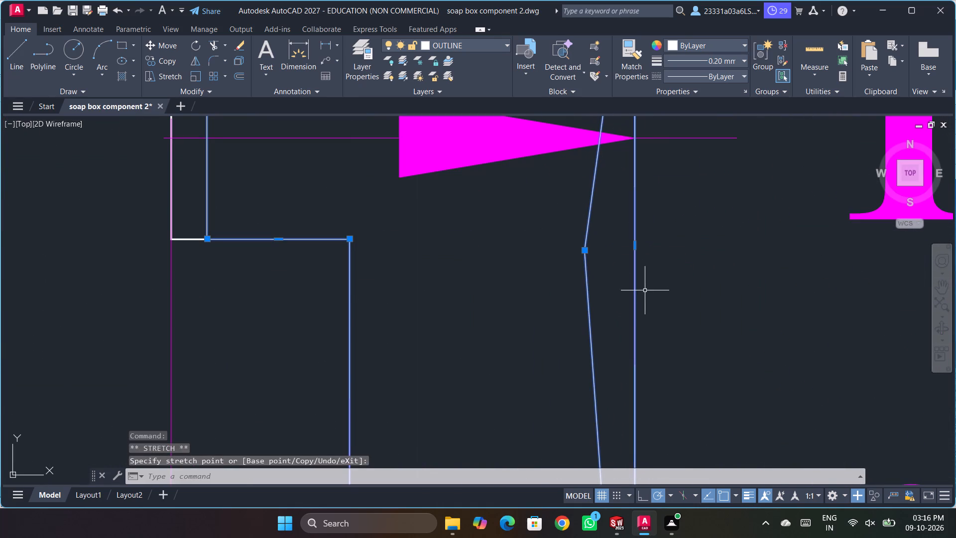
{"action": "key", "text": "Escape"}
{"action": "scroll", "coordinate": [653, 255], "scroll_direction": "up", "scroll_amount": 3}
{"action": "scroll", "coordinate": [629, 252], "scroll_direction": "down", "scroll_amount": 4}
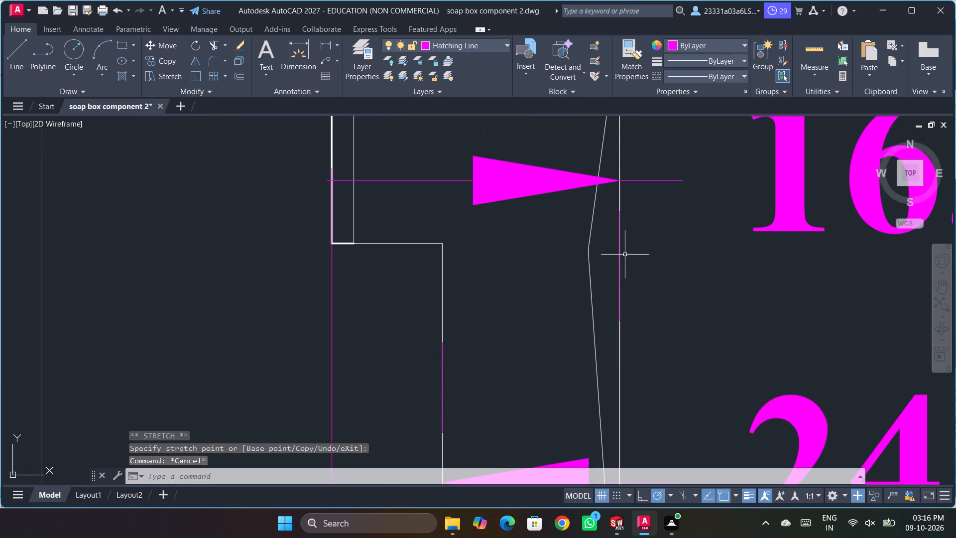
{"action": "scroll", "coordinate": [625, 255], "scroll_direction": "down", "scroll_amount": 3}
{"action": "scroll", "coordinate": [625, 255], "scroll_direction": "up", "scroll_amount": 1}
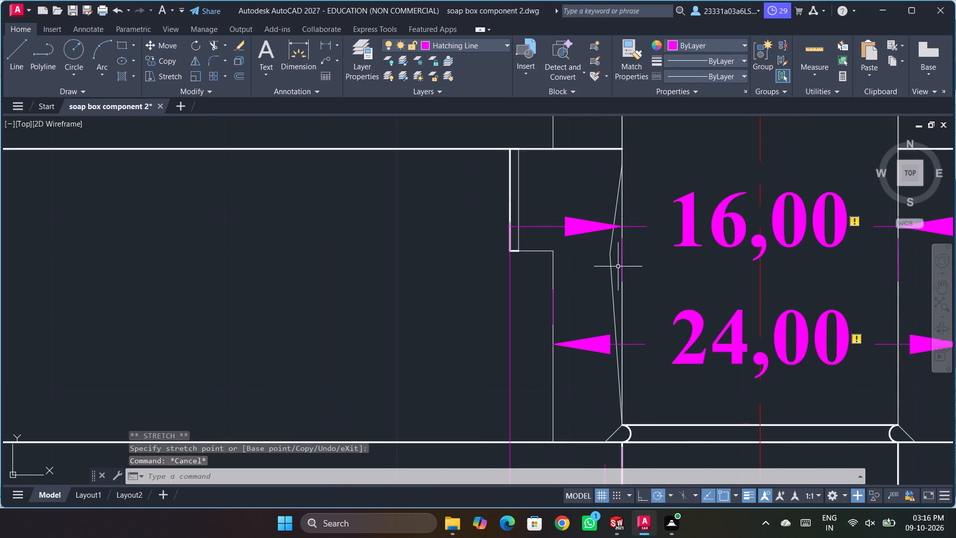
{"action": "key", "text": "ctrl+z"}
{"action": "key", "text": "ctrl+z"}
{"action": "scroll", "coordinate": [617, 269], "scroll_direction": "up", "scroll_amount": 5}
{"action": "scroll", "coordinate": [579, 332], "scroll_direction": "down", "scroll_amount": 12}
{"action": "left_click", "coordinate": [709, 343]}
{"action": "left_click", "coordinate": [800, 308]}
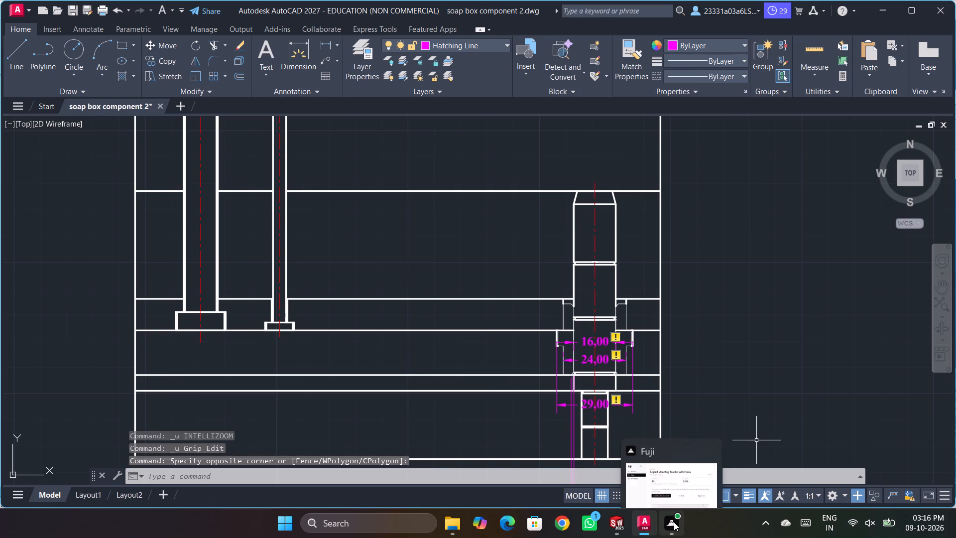
Switch to the ejector guide bush part in SOLIDWORKS and chamfer both selected bore edges at a distance of 1 mm.
{"action": "left_click", "coordinate": [621, 528]}
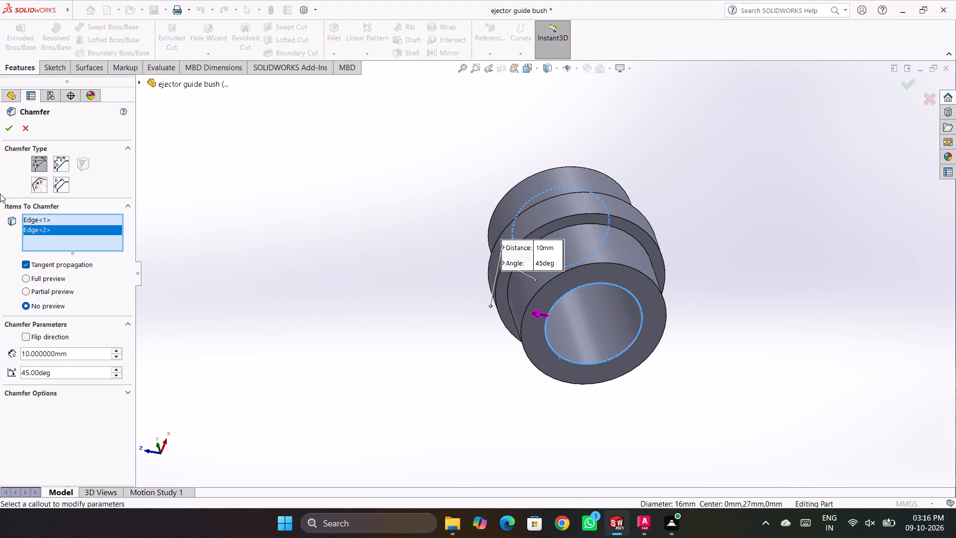
{"action": "left_click", "coordinate": [77, 349]}
{"action": "left_click_drag", "start_coordinate": [92, 352], "coordinate": [24, 350]}
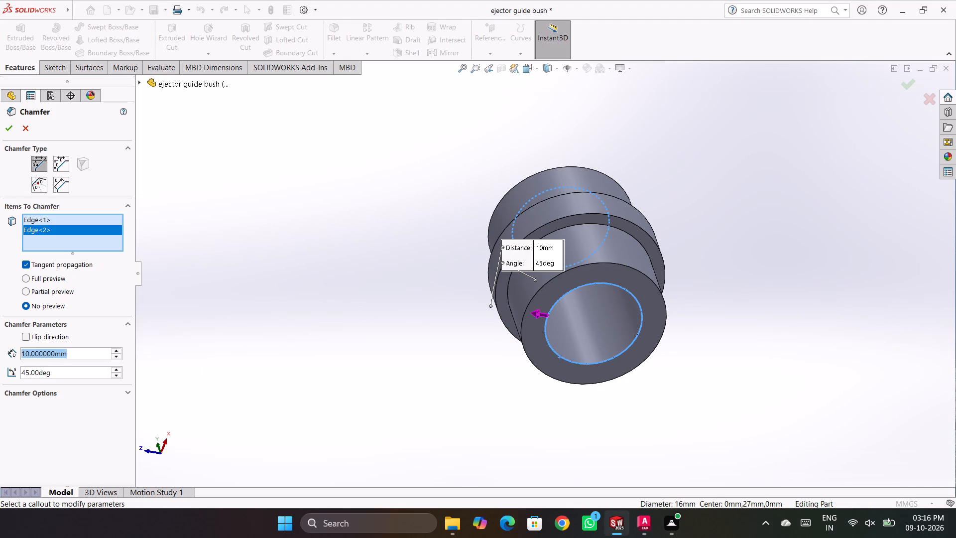
{"action": "key", "text": "1"}
{"action": "key", "text": "Return"}
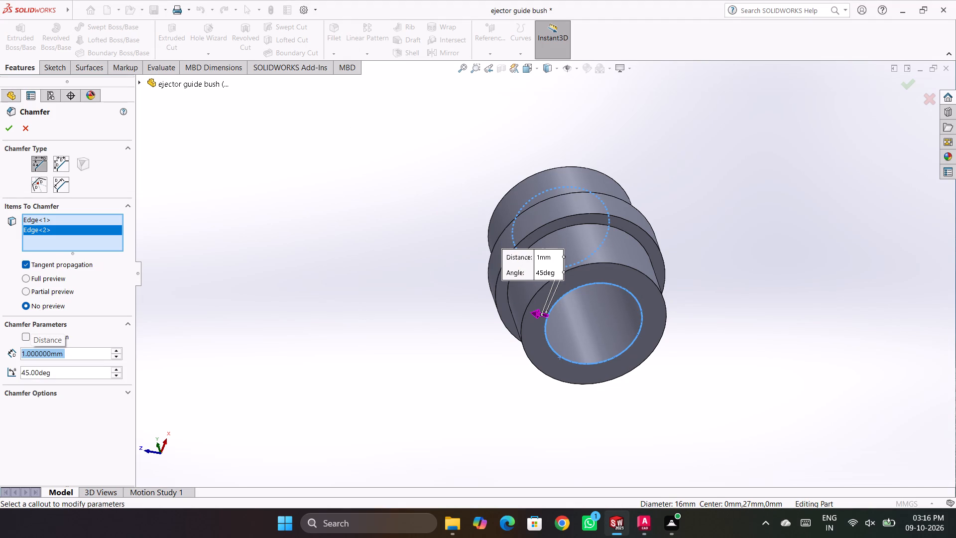
{"action": "left_click", "coordinate": [14, 132]}
{"action": "left_click", "coordinate": [268, 153]}
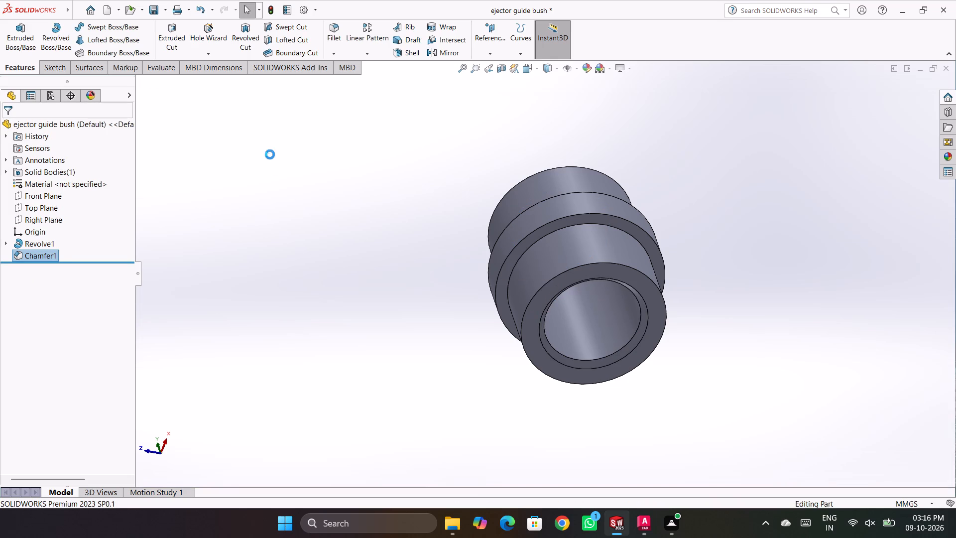
Inspect the chamfered bush from several sides, save the ejector guide bush part, and dismiss the resource notification.
{"action": "middle_click_drag", "start_coordinate": [427, 165], "coordinate": [447, 288]}
{"action": "scroll", "coordinate": [433, 187], "scroll_direction": "down", "scroll_amount": 1}
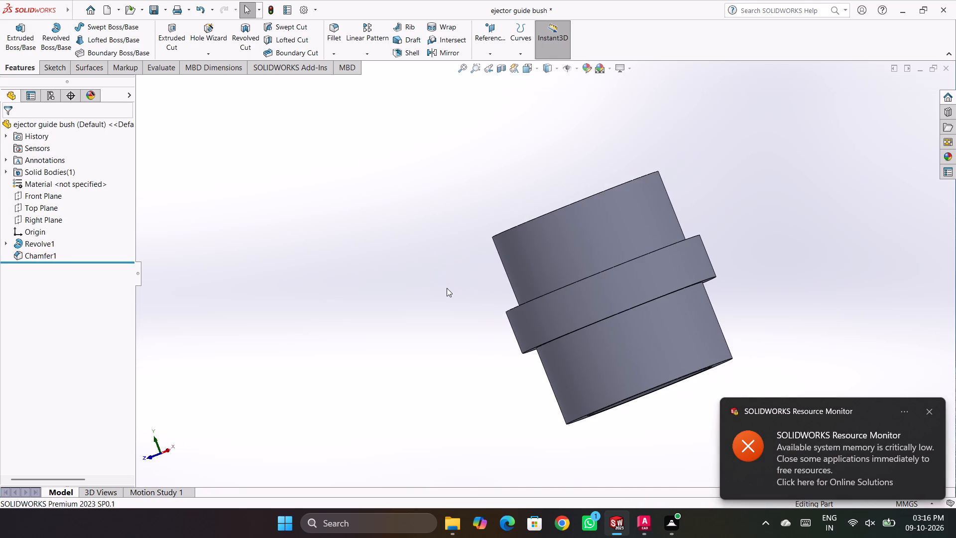
{"action": "scroll", "coordinate": [447, 288], "scroll_direction": "up", "scroll_amount": 7}
{"action": "scroll", "coordinate": [446, 288], "scroll_direction": "down", "scroll_amount": 6}
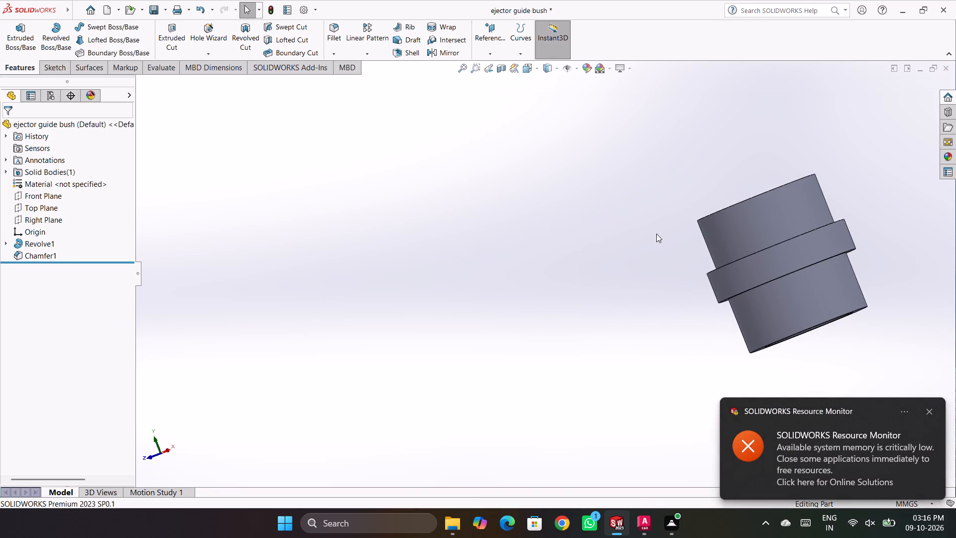
{"action": "scroll", "coordinate": [652, 238], "scroll_direction": "down", "scroll_amount": 2}
{"action": "scroll", "coordinate": [782, 232], "scroll_direction": "up", "scroll_amount": 6}
{"action": "middle_click_drag", "start_coordinate": [798, 244], "coordinate": [727, 323]}
{"action": "key", "text": "ctrl+s"}
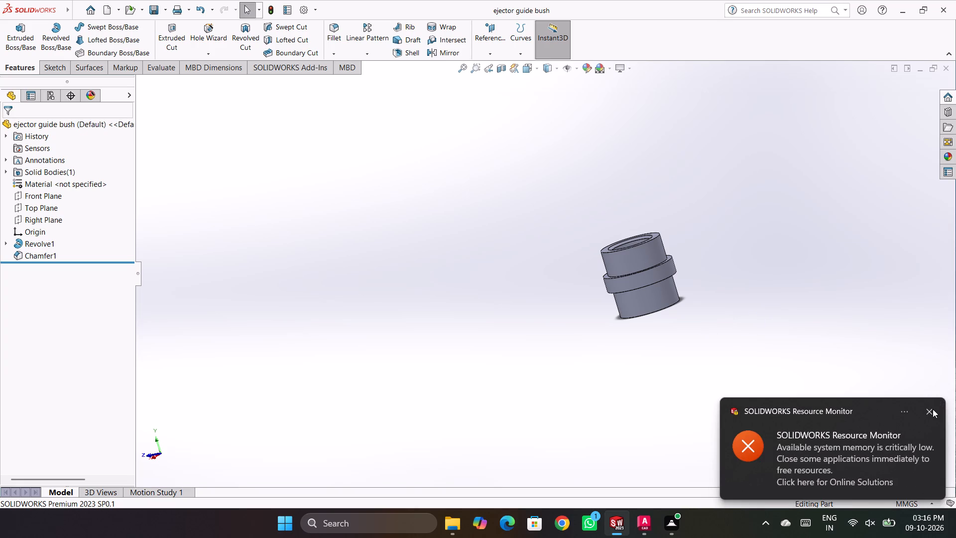
{"action": "left_click", "coordinate": [929, 410]}
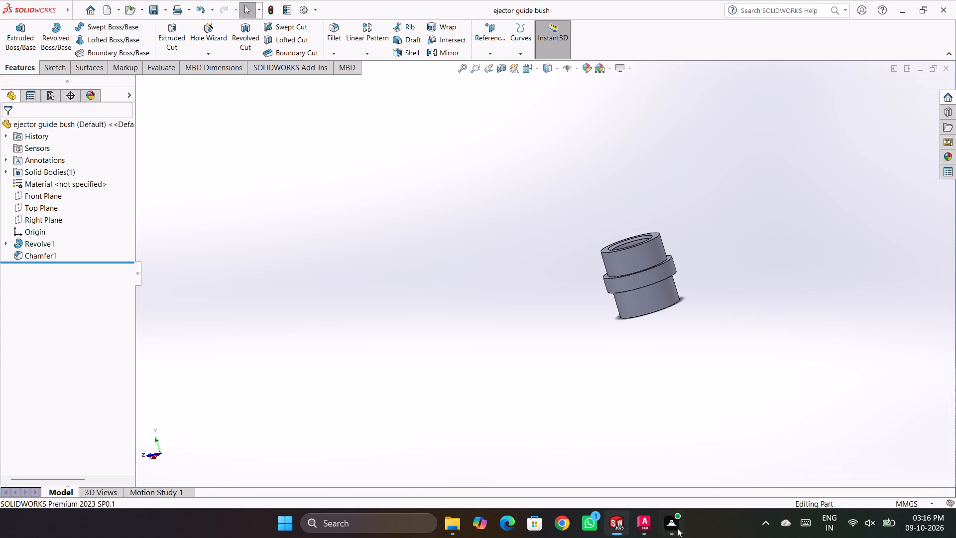
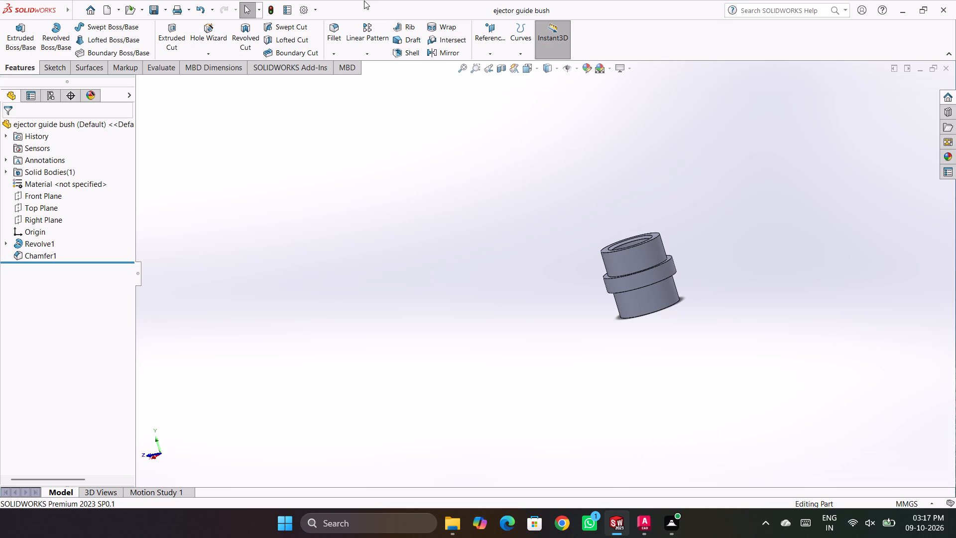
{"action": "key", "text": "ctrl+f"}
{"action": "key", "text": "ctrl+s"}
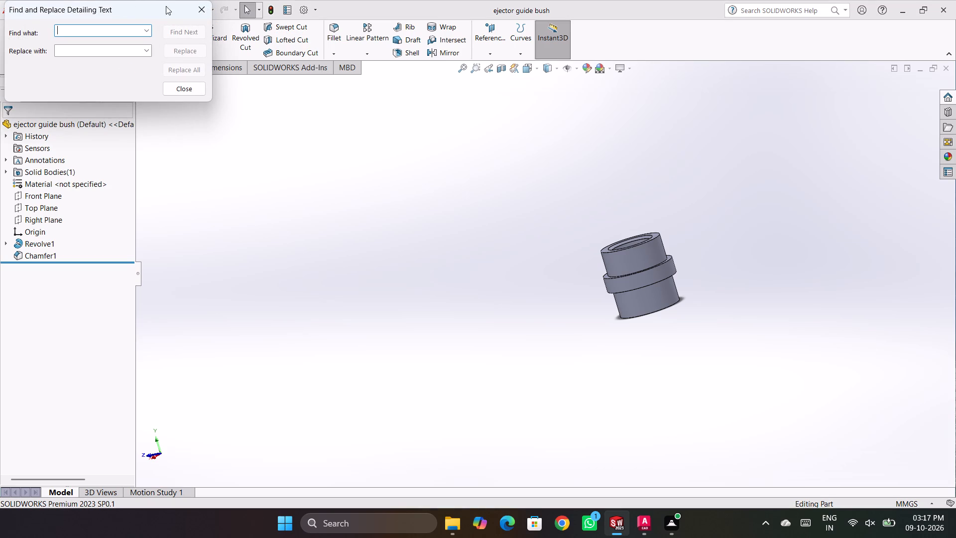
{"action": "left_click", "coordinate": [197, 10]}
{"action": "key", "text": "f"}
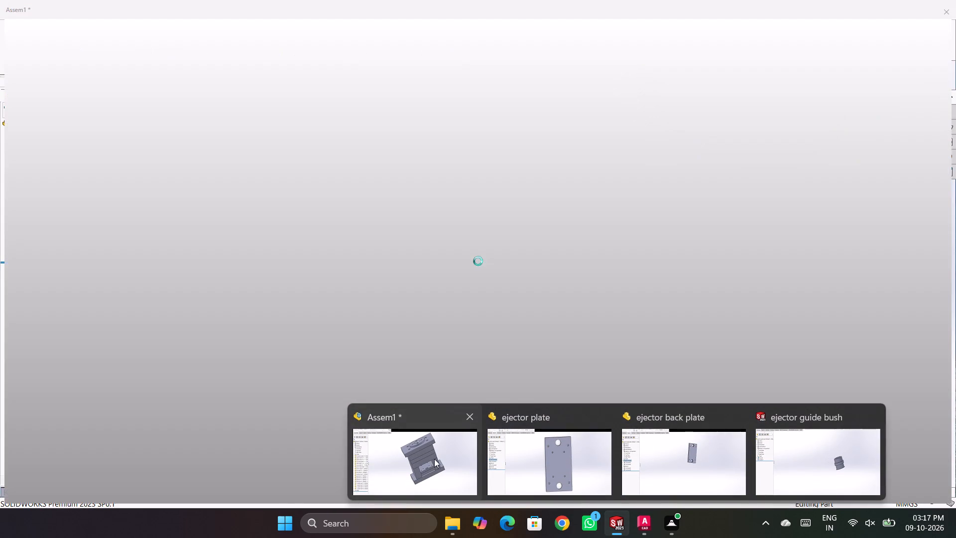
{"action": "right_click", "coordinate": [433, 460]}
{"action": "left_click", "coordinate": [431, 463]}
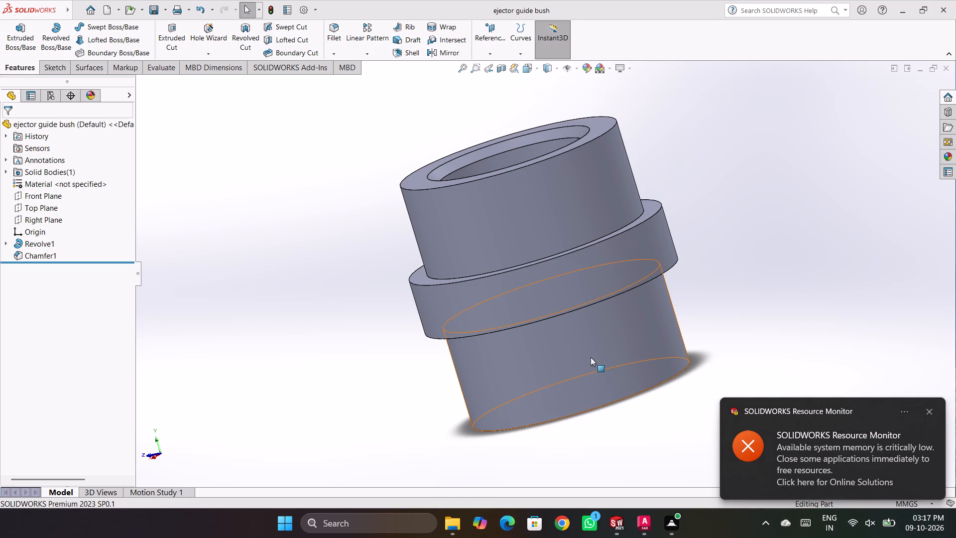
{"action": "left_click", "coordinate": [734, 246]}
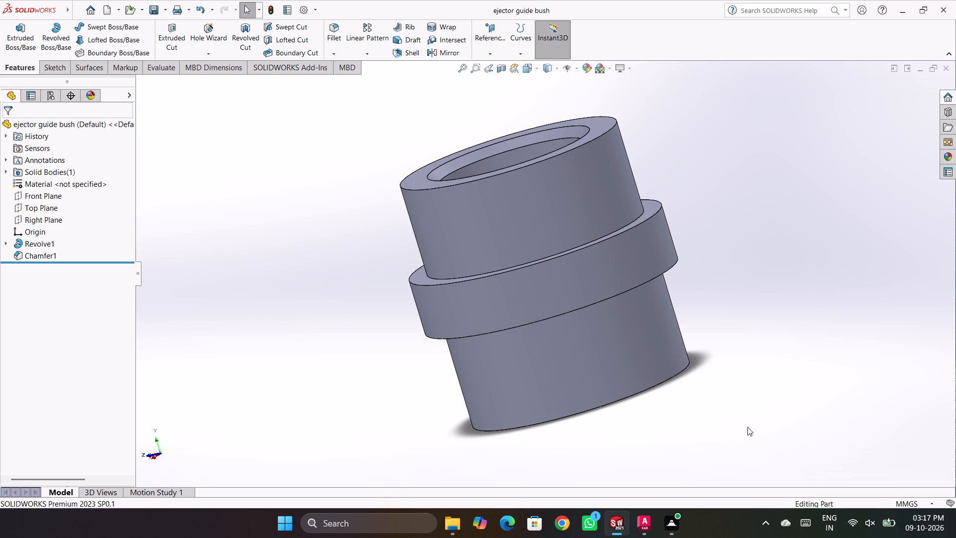
Chamfer the outer circular edges at both ends of the ejector guide bush at 1 mm and 45 degrees.
{"action": "middle_click_drag", "start_coordinate": [833, 77], "coordinate": [824, 174]}
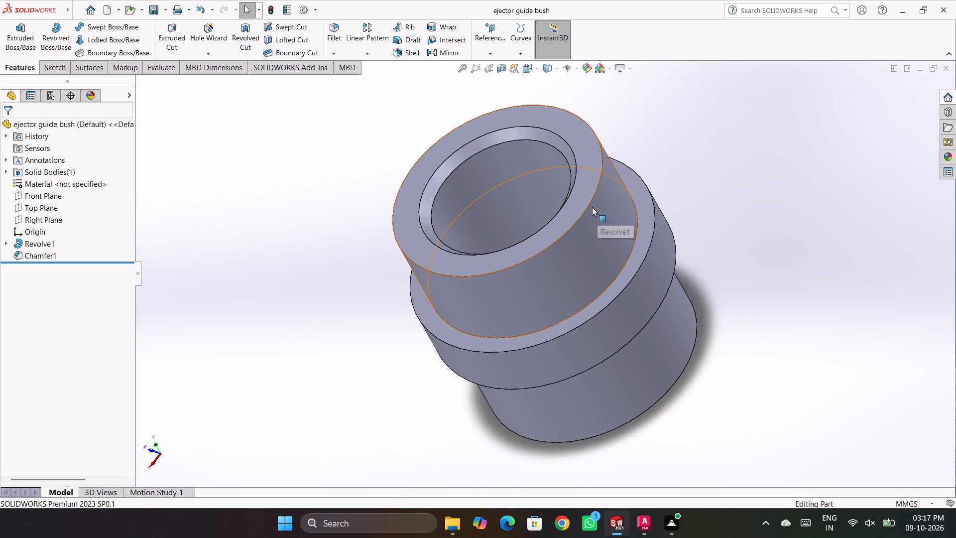
{"action": "left_click", "coordinate": [588, 205]}
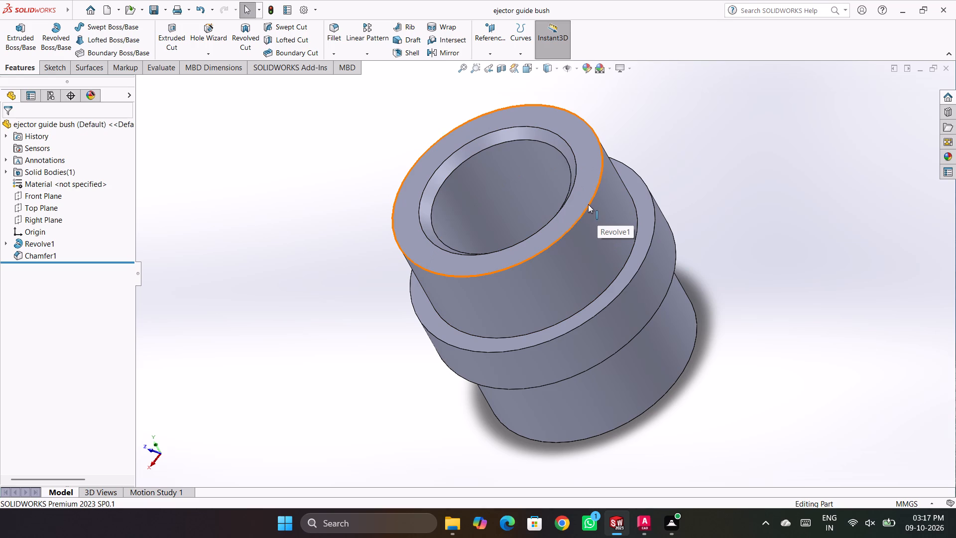
{"action": "left_click", "coordinate": [335, 51]}
{"action": "left_click", "coordinate": [334, 74]}
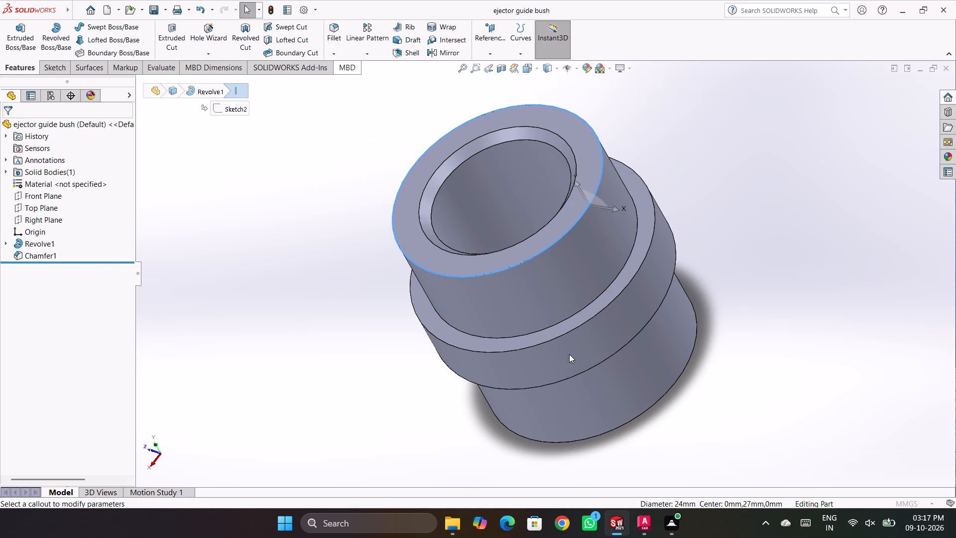
{"action": "middle_click_drag", "start_coordinate": [753, 453], "coordinate": [680, 425]}
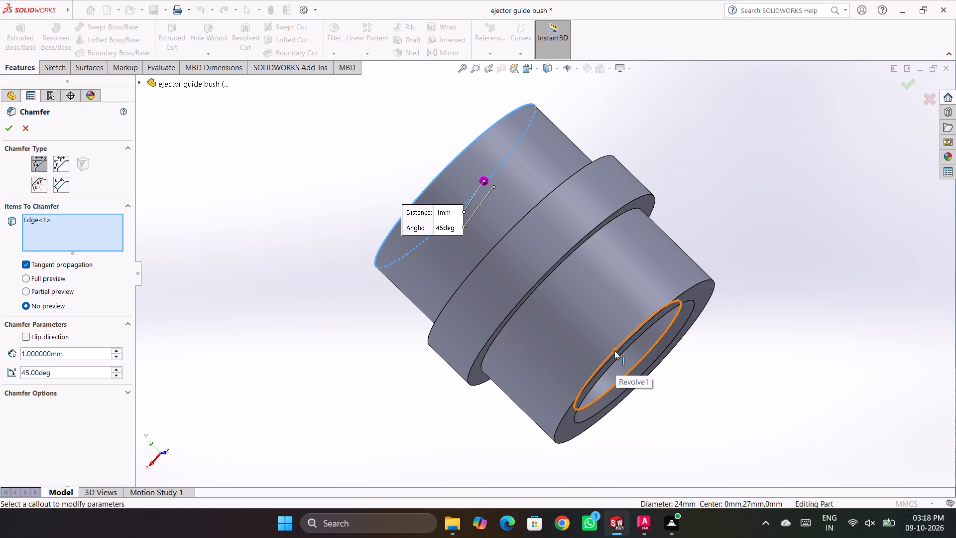
{"action": "left_click", "coordinate": [569, 408]}
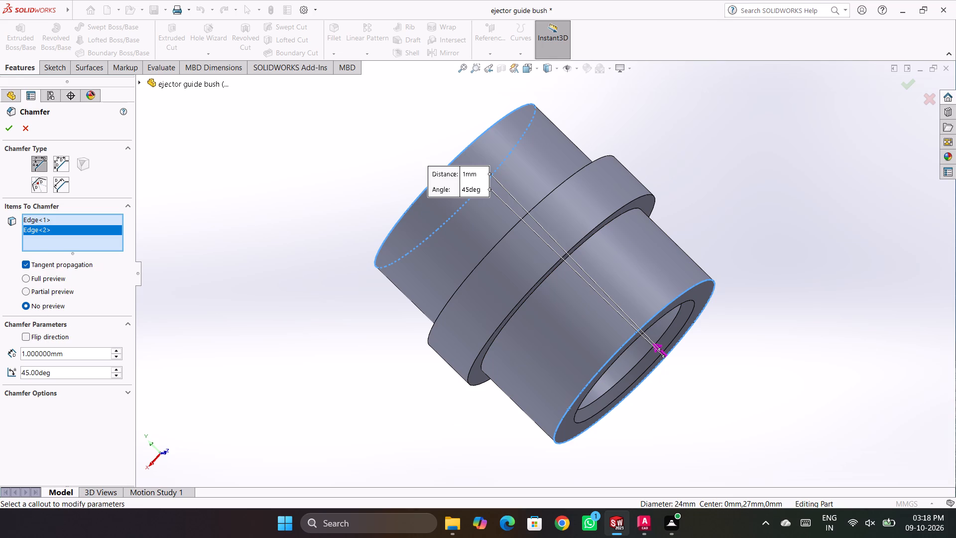
{"action": "left_click", "coordinate": [6, 125]}
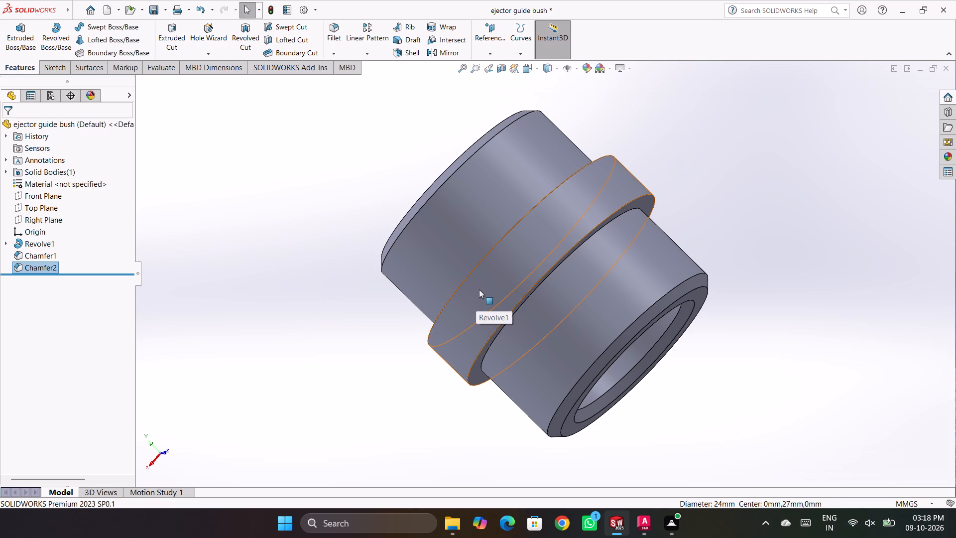
Inspect the outer edge chamfers at both ends of the bush and dismiss the resource notification.
{"action": "middle_click_drag", "start_coordinate": [336, 310], "coordinate": [374, 337]}
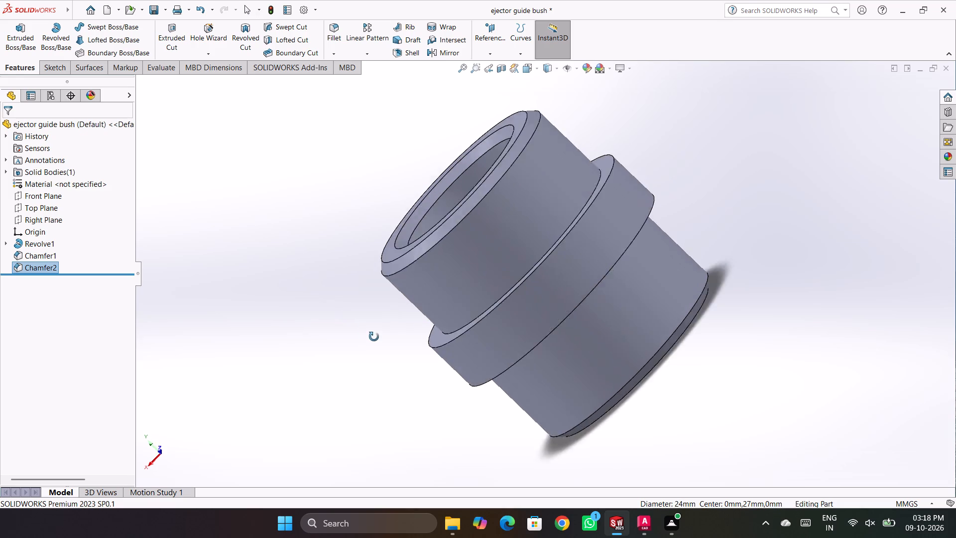
{"action": "middle_click_drag", "start_coordinate": [374, 337], "coordinate": [529, 360]}
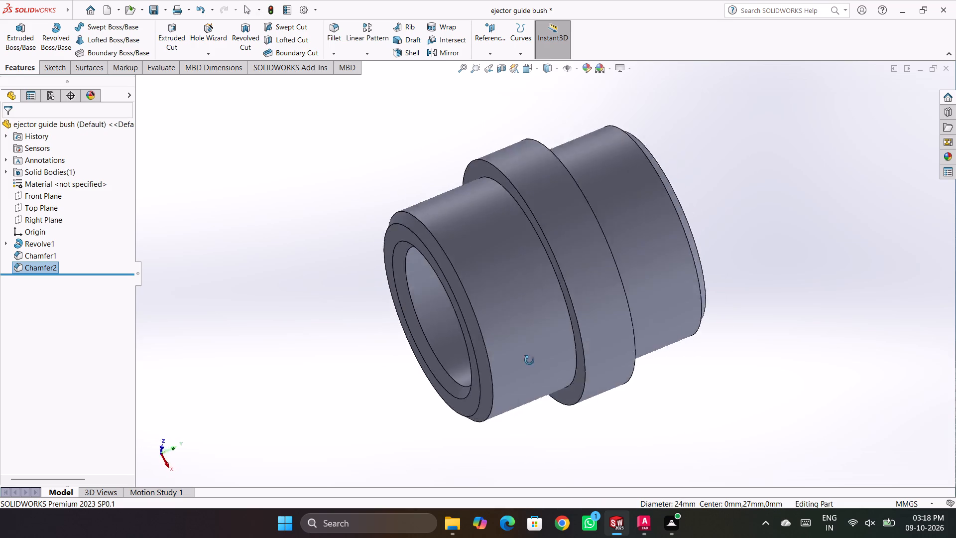
{"action": "middle_click_drag", "start_coordinate": [529, 360], "coordinate": [318, 286]}
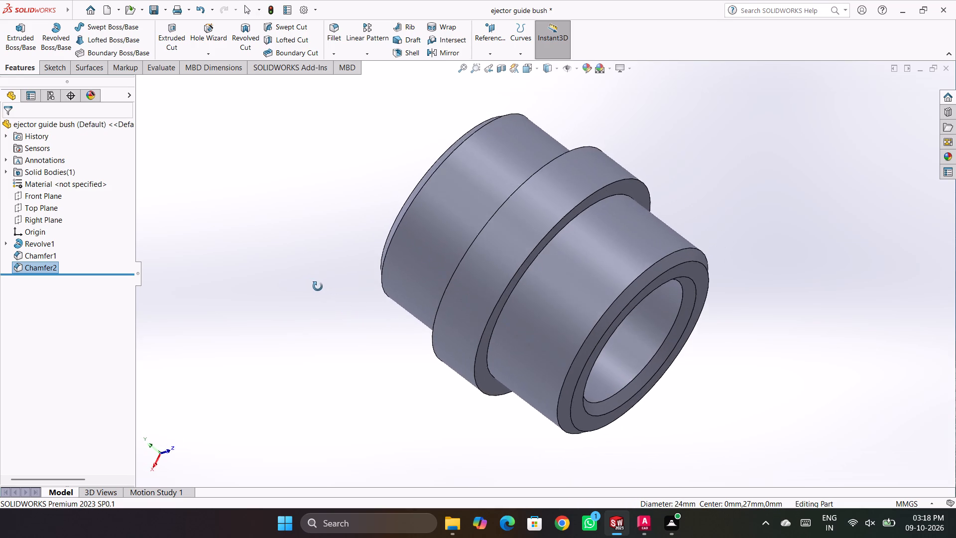
{"action": "middle_click_drag", "start_coordinate": [318, 286], "coordinate": [354, 301]}
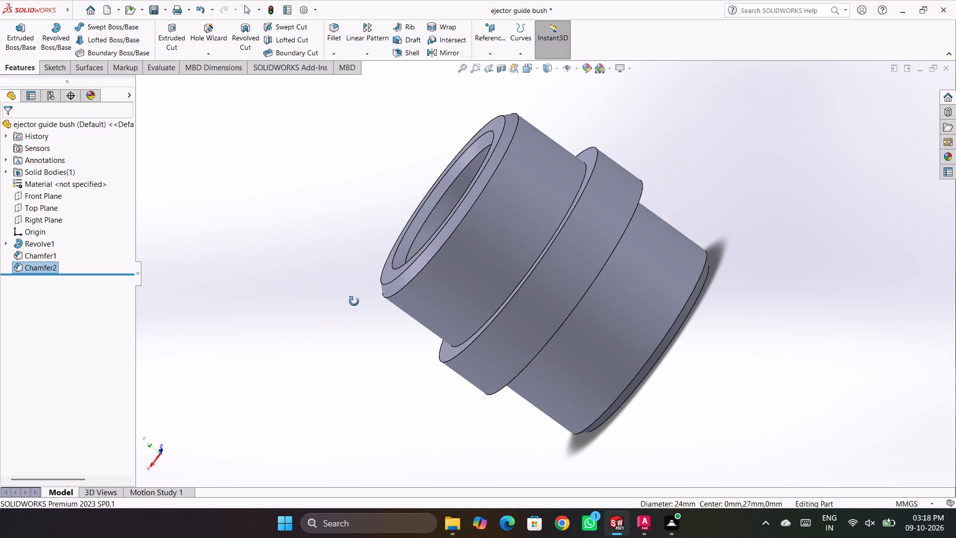
{"action": "middle_click_drag", "start_coordinate": [354, 301], "coordinate": [358, 303]}
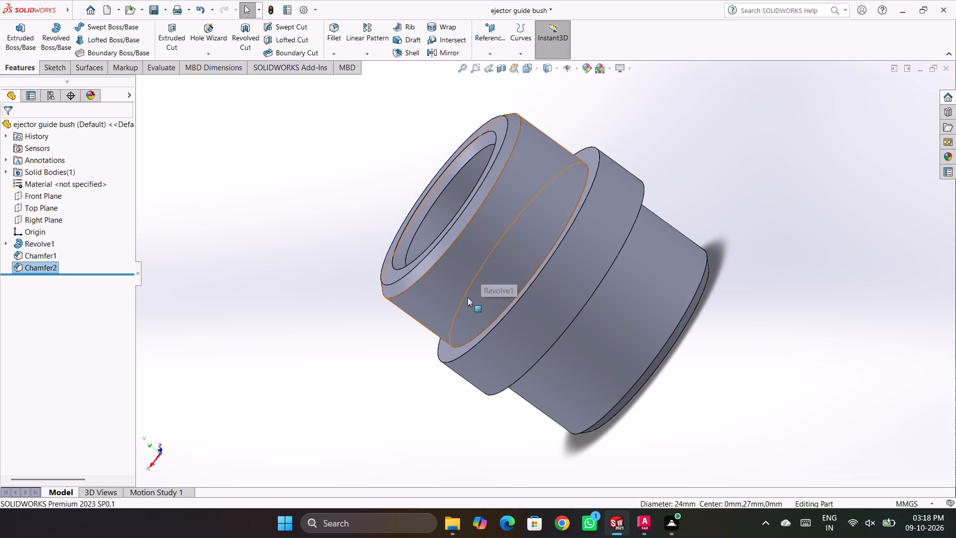
{"action": "scroll", "coordinate": [354, 341], "scroll_direction": "up", "scroll_amount": 5}
{"action": "scroll", "coordinate": [352, 279], "scroll_direction": "down", "scroll_amount": 1}
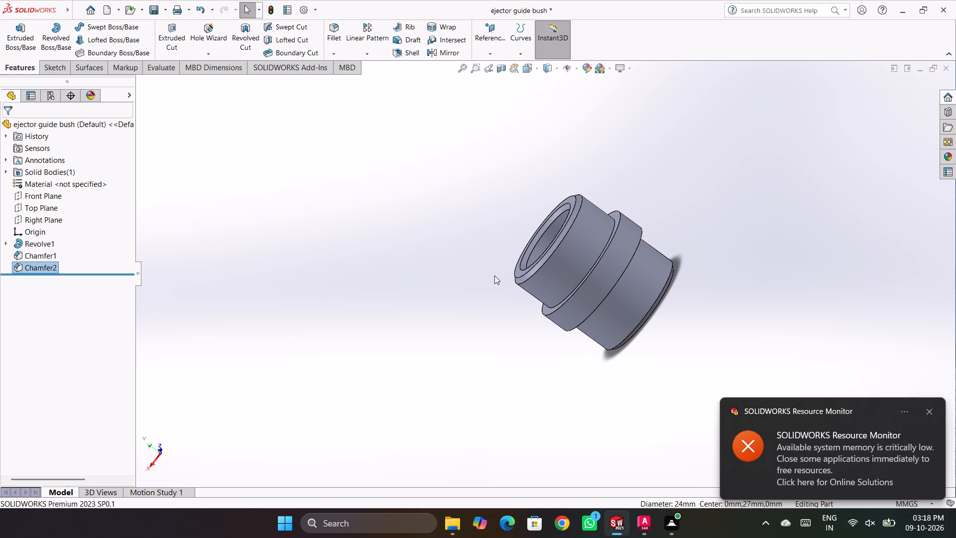
{"action": "left_click", "coordinate": [924, 412]}
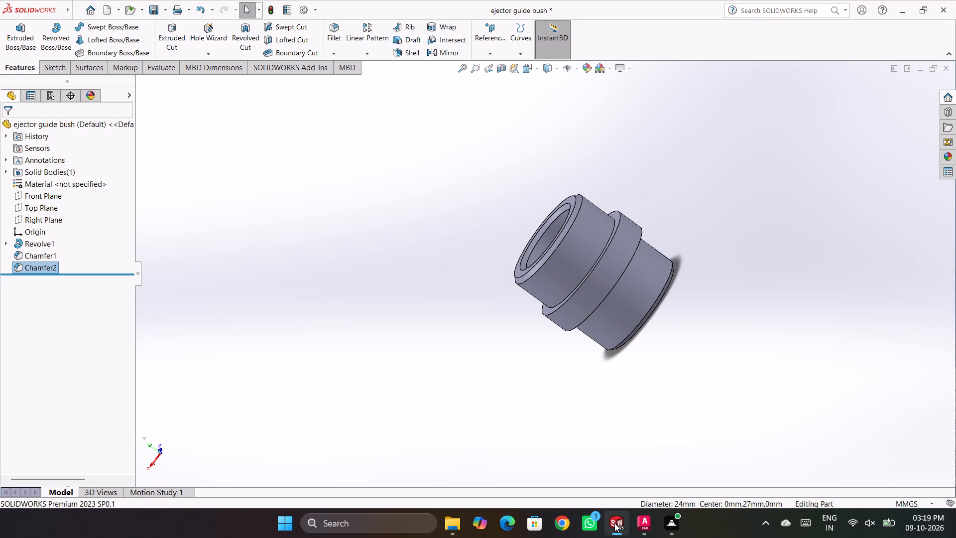
Switch to the Assem1 mould assembly and hide the ejector plate between the spacer blocks.
{"action": "left_click", "coordinate": [461, 459]}
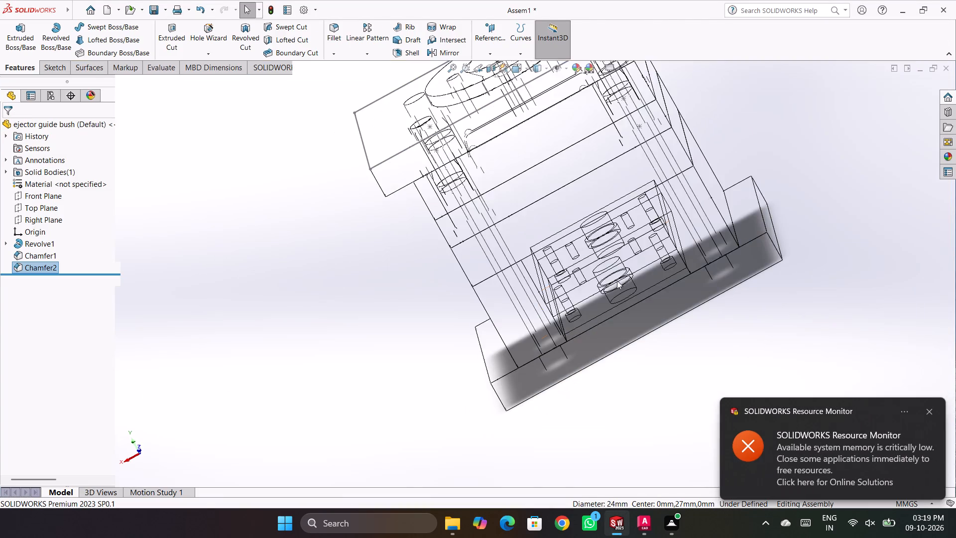
{"action": "scroll", "coordinate": [238, 310], "scroll_direction": "up", "scroll_amount": 4}
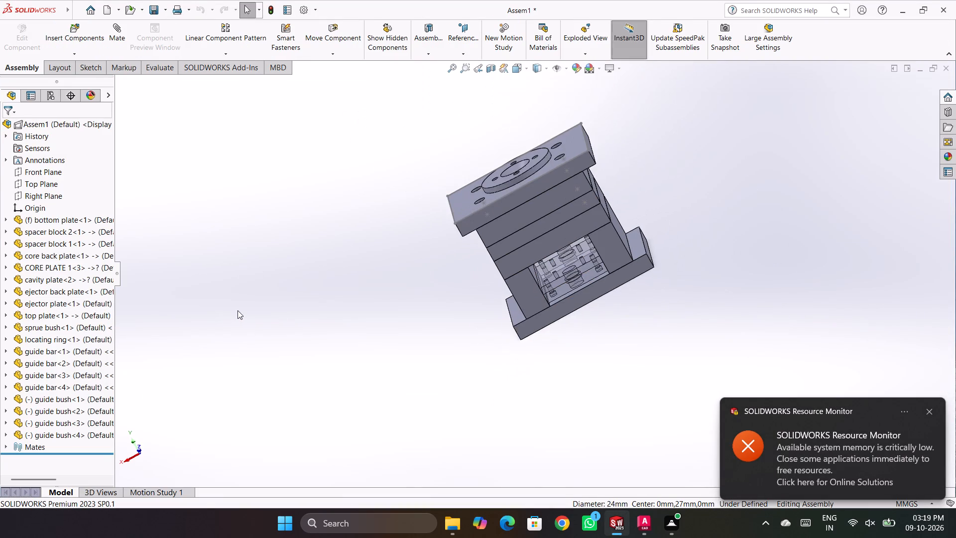
{"action": "scroll", "coordinate": [650, 168], "scroll_direction": "down", "scroll_amount": 4}
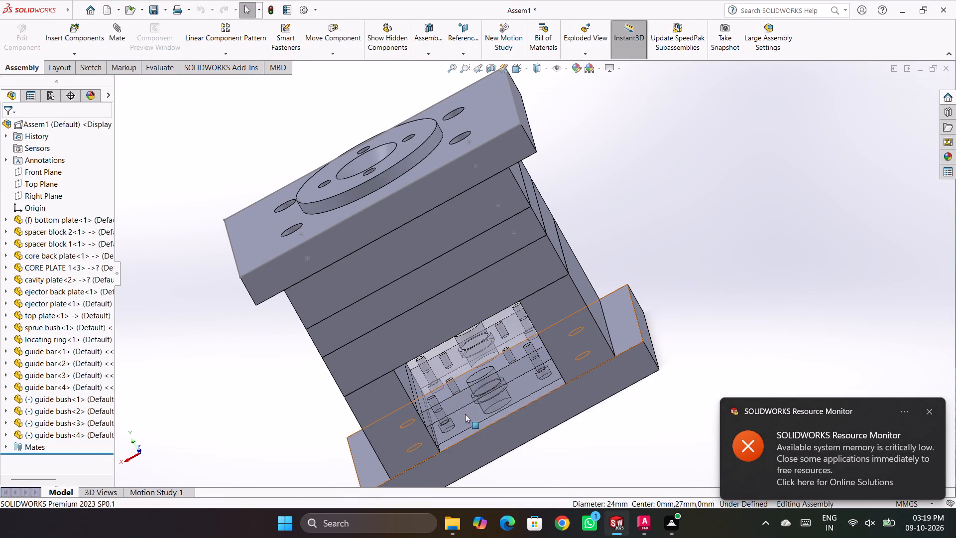
{"action": "left_click", "coordinate": [437, 377]}
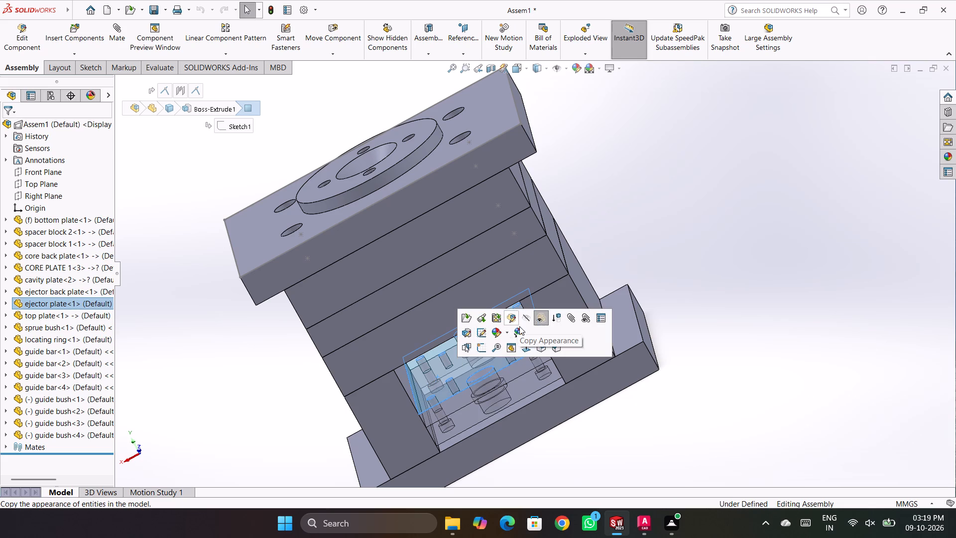
{"action": "left_click", "coordinate": [528, 318]}
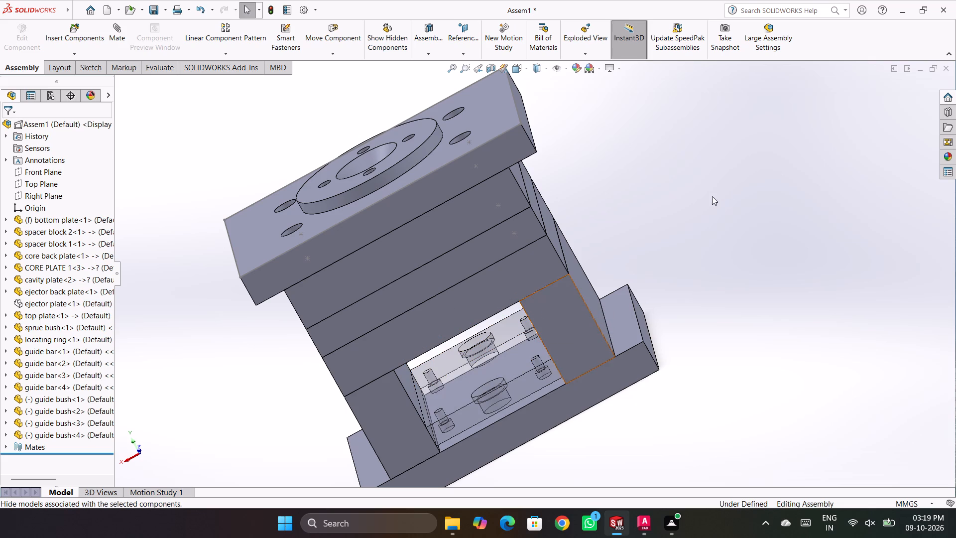
Examine the ejector back plate and its bush and screw holes between the spacer blocks from several angles.
{"action": "scroll", "coordinate": [711, 199], "scroll_direction": "up", "scroll_amount": 2}
{"action": "scroll", "coordinate": [557, 365], "scroll_direction": "up", "scroll_amount": 1}
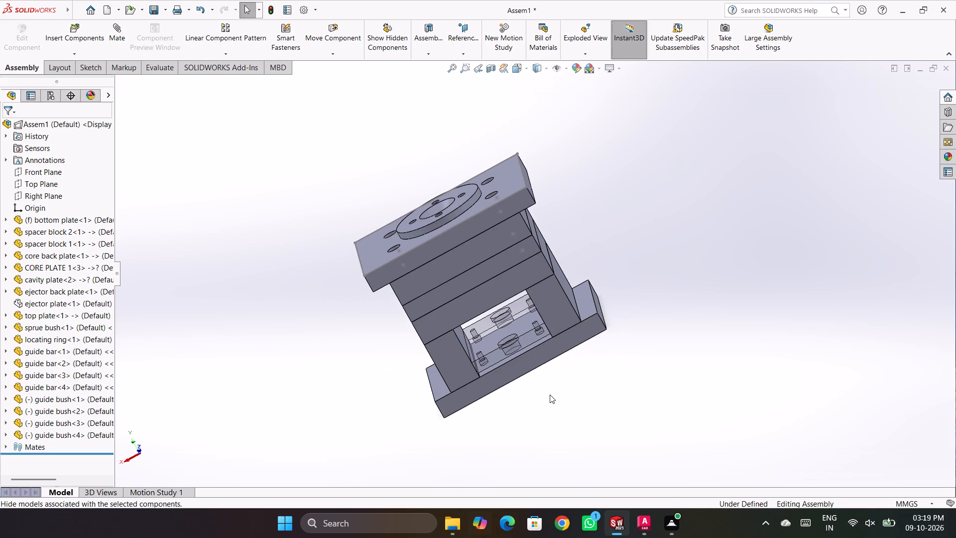
{"action": "key", "text": "7"}
{"action": "key", "text": "f"}
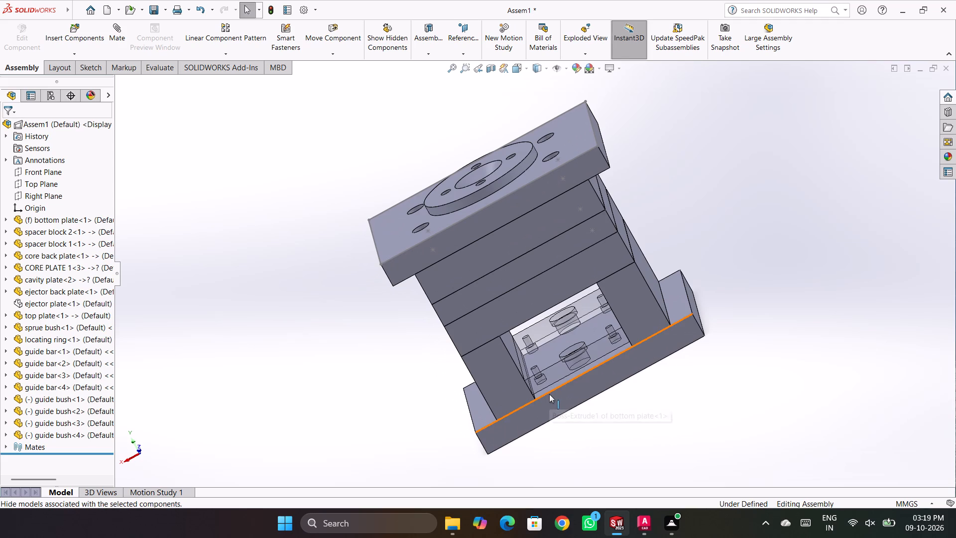
{"action": "scroll", "coordinate": [674, 240], "scroll_direction": "down", "scroll_amount": 2}
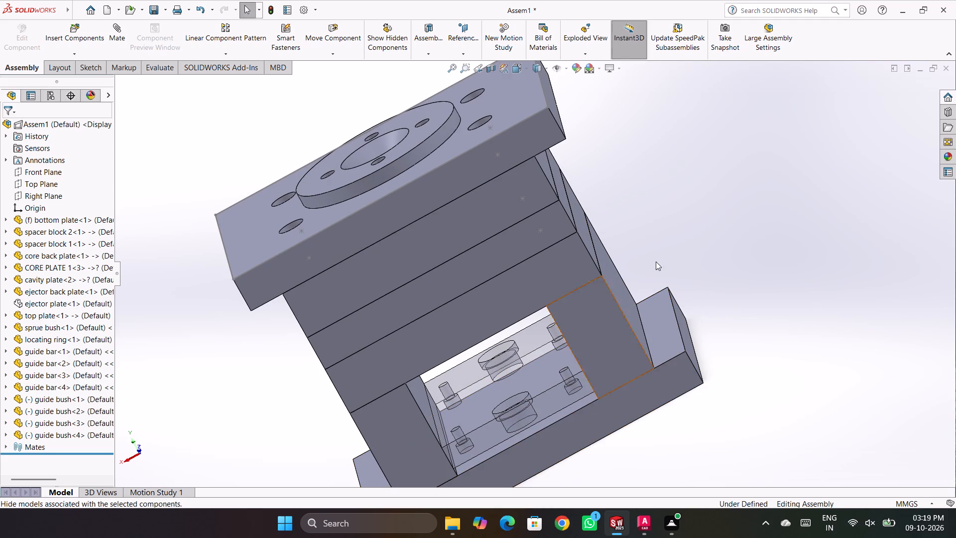
{"action": "middle_click_drag", "start_coordinate": [719, 234], "coordinate": [730, 251]}
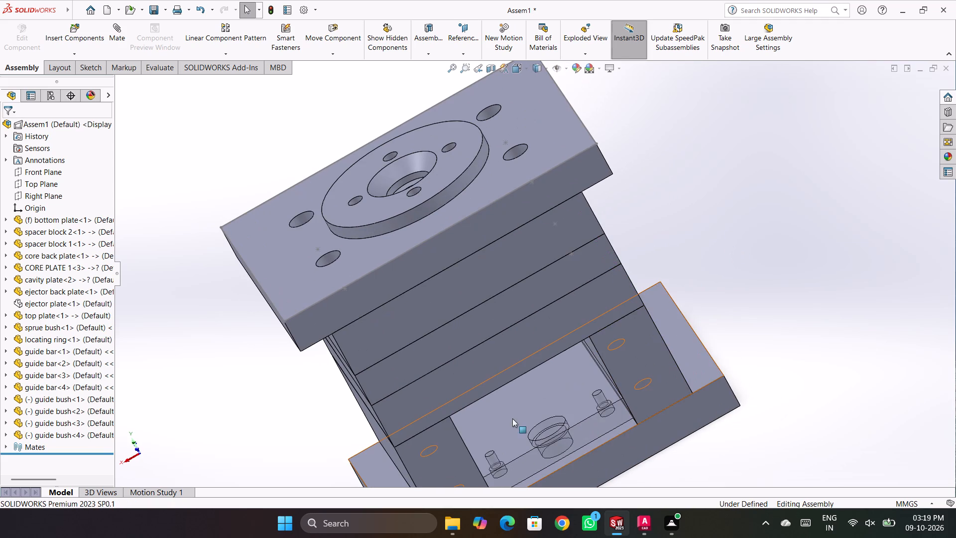
{"action": "left_click", "coordinate": [512, 466]}
{"action": "left_click", "coordinate": [777, 197]}
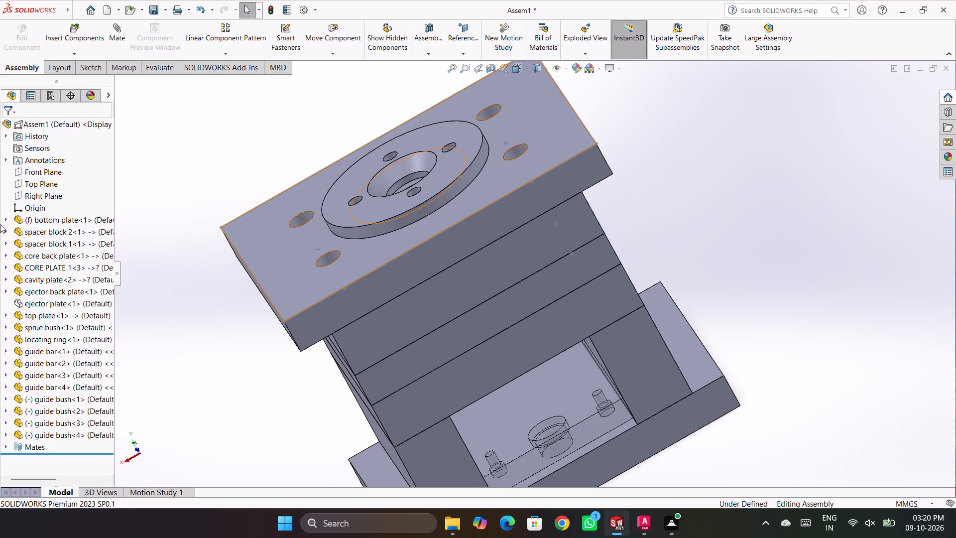
{"action": "left_click", "coordinate": [363, 92]}
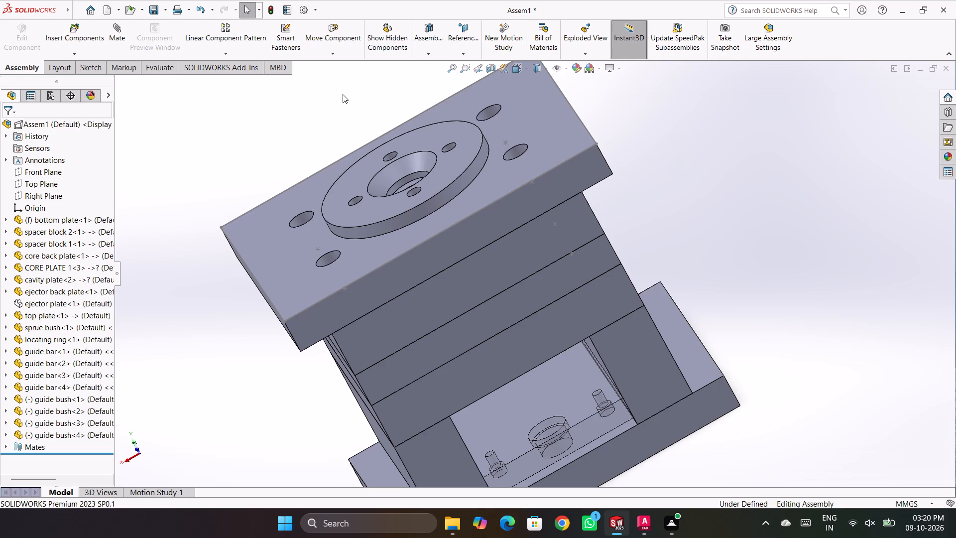
{"action": "scroll", "coordinate": [702, 474], "scroll_direction": "up", "scroll_amount": 3}
{"action": "scroll", "coordinate": [649, 407], "scroll_direction": "down", "scroll_amount": 2}
{"action": "middle_click_drag", "start_coordinate": [678, 227], "coordinate": [676, 247]}
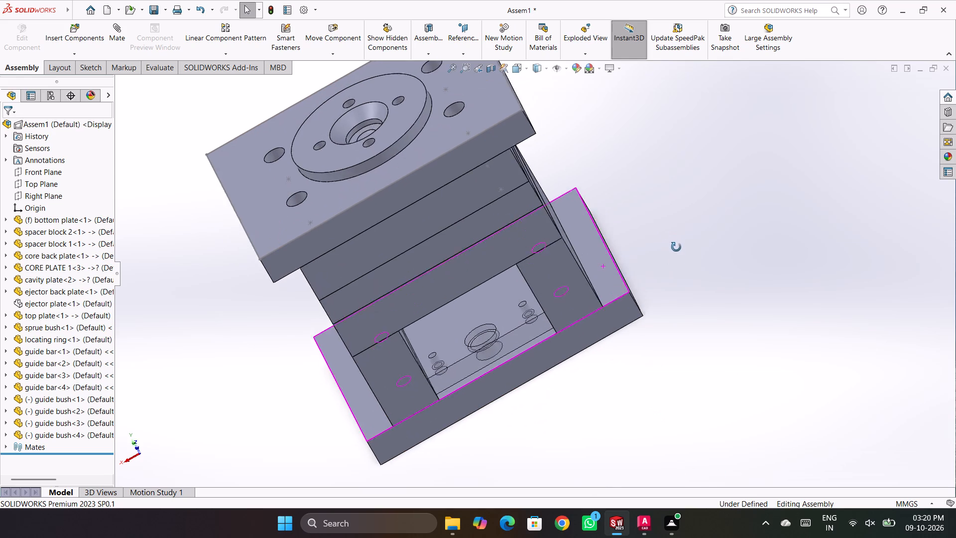
{"action": "middle_click_drag", "start_coordinate": [676, 247], "coordinate": [681, 198]}
{"action": "left_click", "coordinate": [750, 270]}
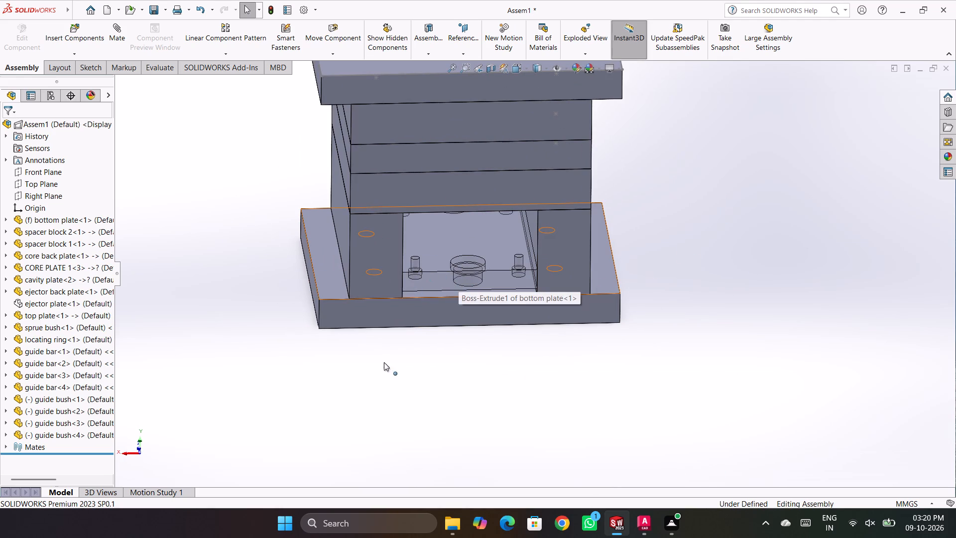
{"action": "middle_click_drag", "start_coordinate": [423, 357], "coordinate": [393, 328]}
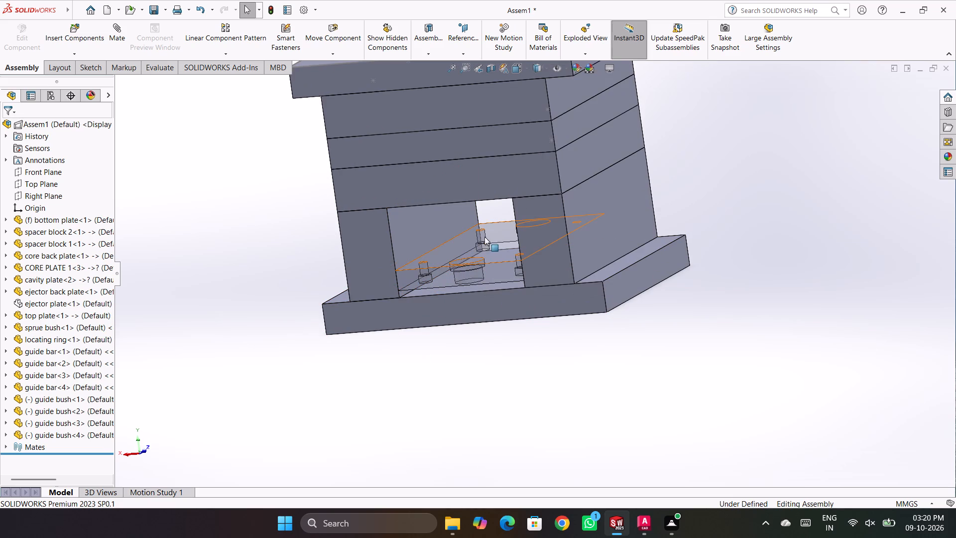
{"action": "left_click", "coordinate": [493, 251]}
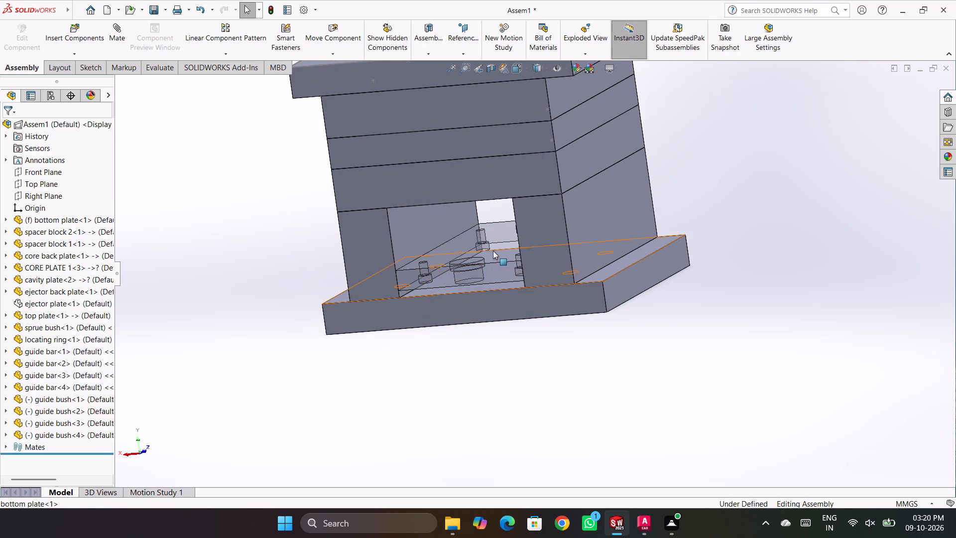
{"action": "left_click", "coordinate": [400, 458]}
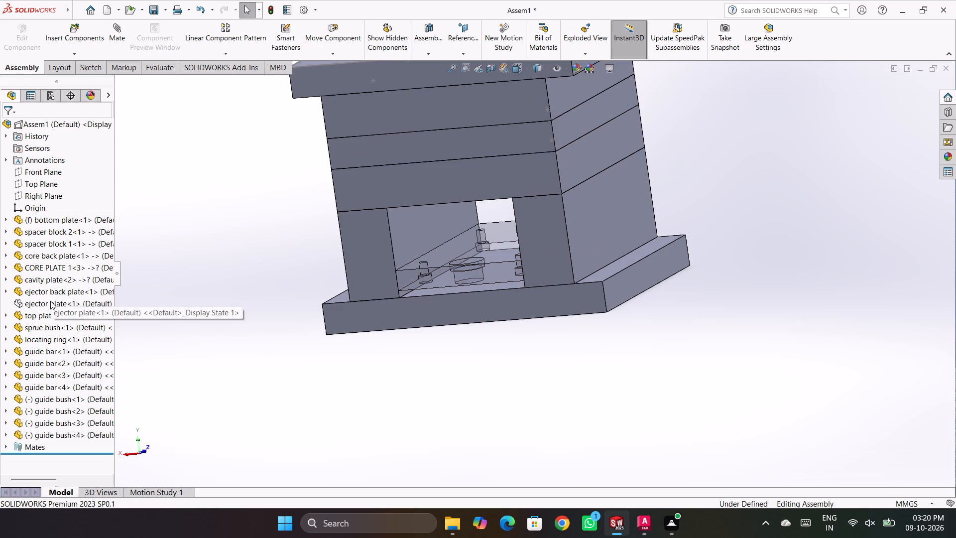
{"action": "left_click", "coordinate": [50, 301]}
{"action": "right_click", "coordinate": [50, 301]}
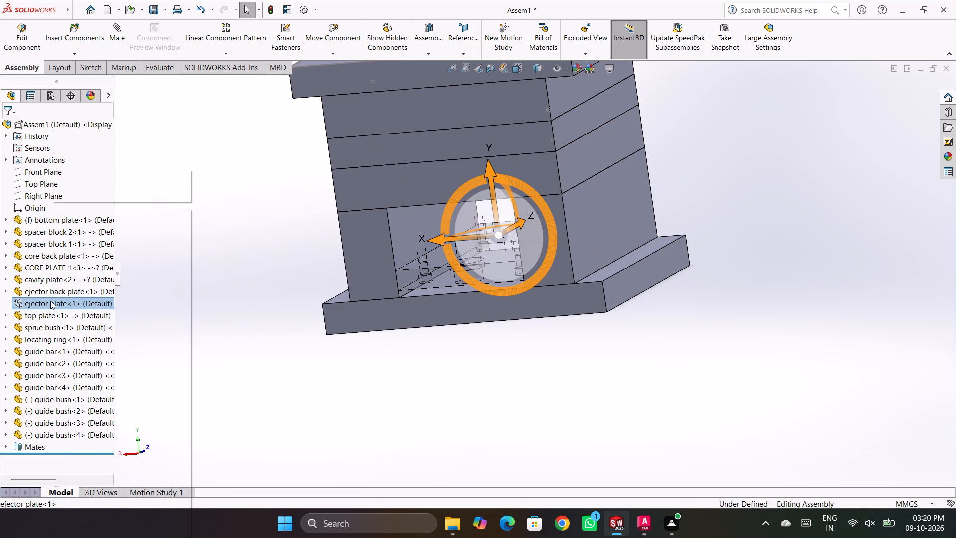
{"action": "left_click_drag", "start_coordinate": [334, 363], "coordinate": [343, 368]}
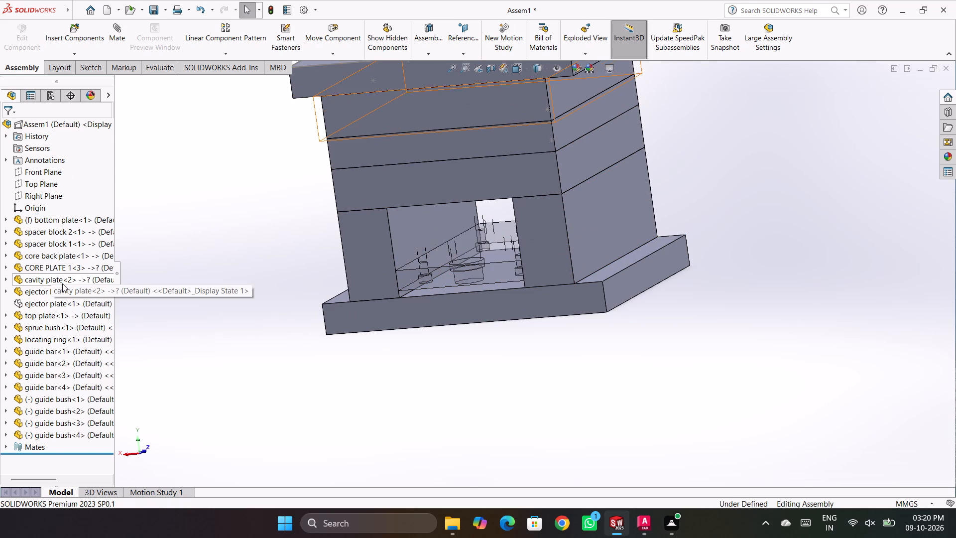
Turn off the transparency of the ejector back plate so it displays as solid.
{"action": "left_click", "coordinate": [49, 295]}
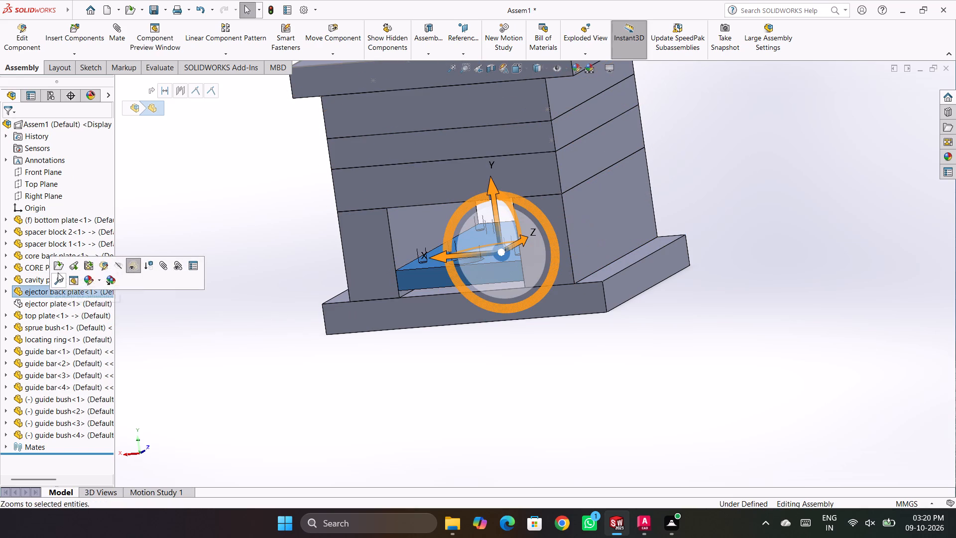
{"action": "left_click", "coordinate": [131, 269]}
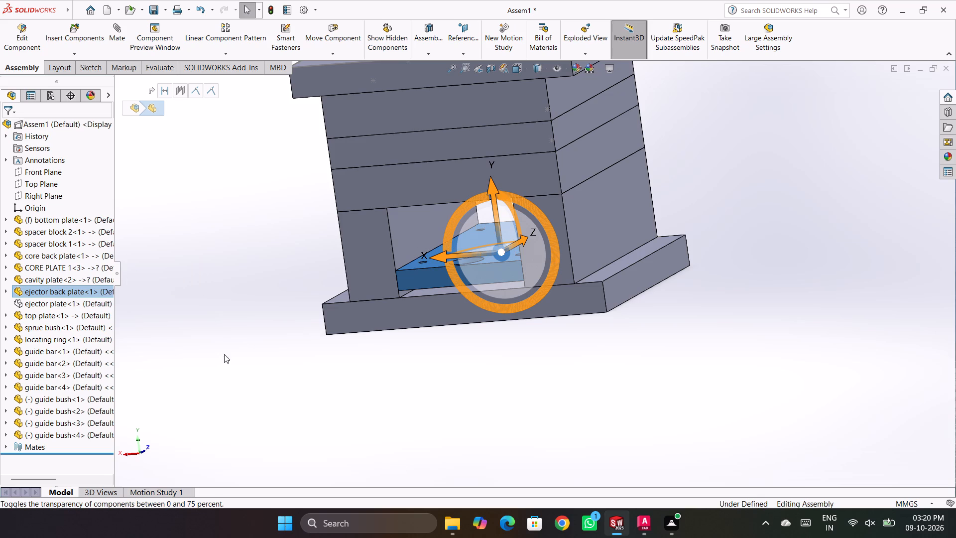
{"action": "left_click", "coordinate": [259, 365]}
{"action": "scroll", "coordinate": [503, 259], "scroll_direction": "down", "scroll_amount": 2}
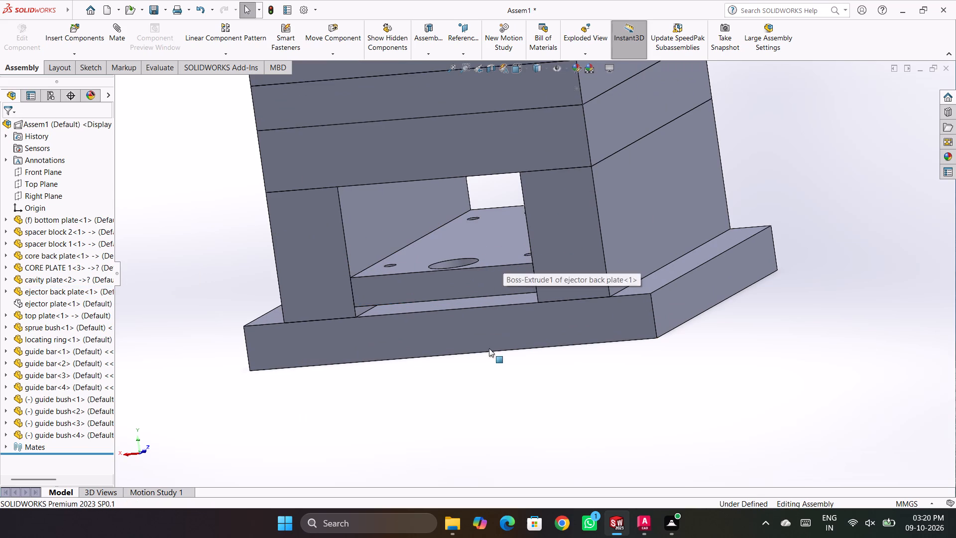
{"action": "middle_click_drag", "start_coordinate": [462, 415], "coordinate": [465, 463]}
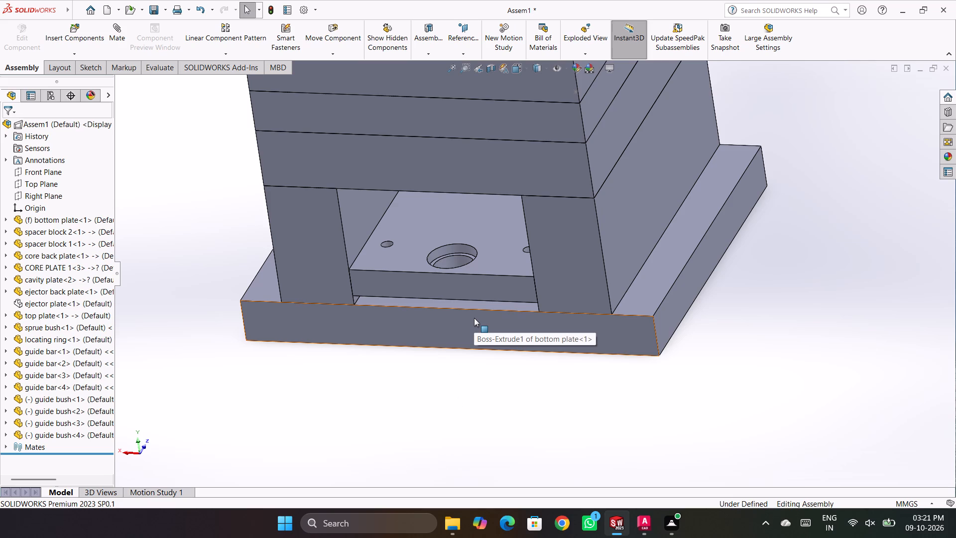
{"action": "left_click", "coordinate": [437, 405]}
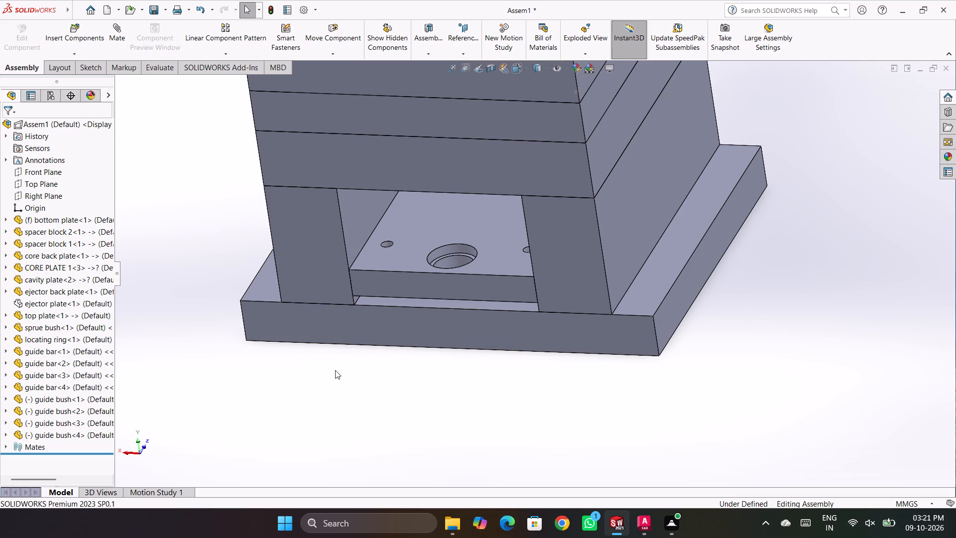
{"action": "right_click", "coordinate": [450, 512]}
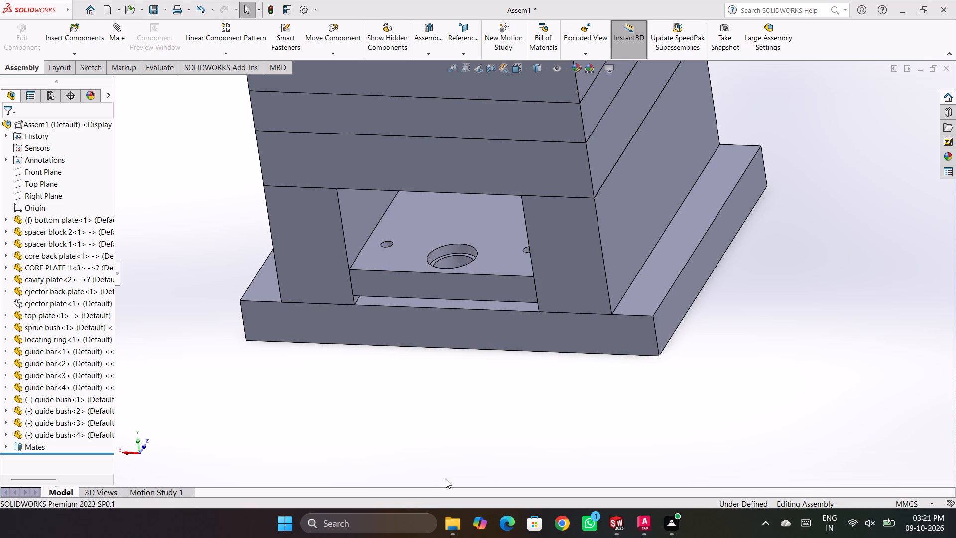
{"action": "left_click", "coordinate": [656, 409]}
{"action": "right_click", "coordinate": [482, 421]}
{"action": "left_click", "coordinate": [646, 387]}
Insert the open ejector guide bush part into the assembly, placing it freely in front of the bottom plate.
{"action": "left_click", "coordinate": [73, 41]}
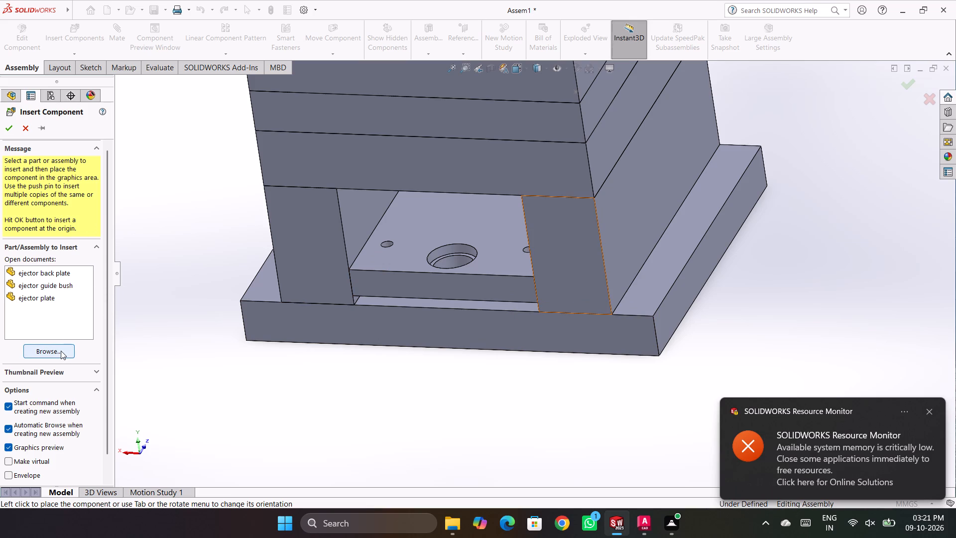
{"action": "left_click", "coordinate": [59, 288]}
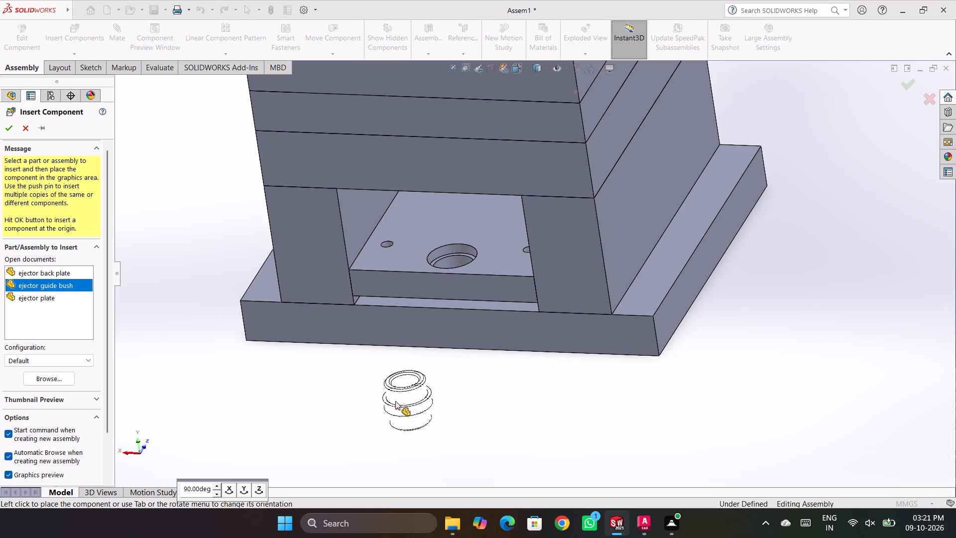
{"action": "left_click", "coordinate": [379, 399]}
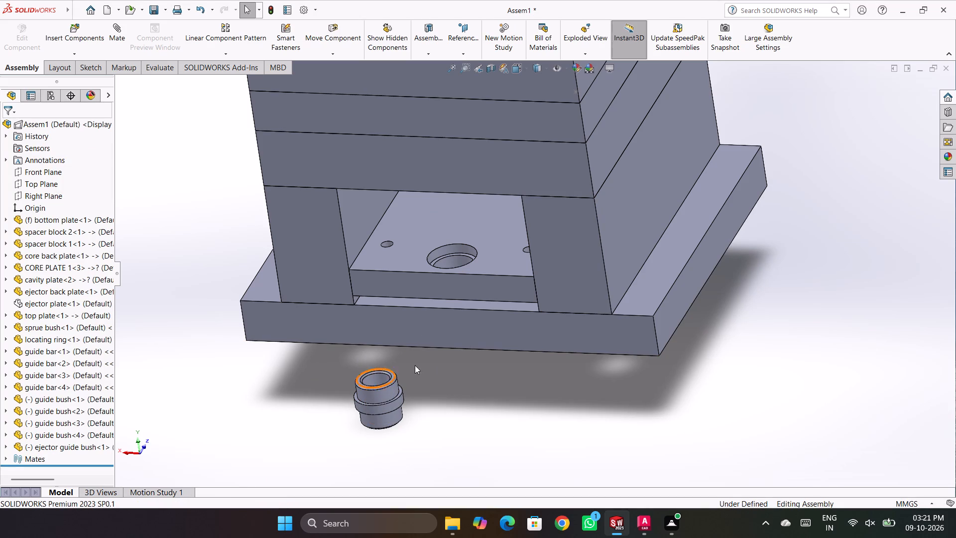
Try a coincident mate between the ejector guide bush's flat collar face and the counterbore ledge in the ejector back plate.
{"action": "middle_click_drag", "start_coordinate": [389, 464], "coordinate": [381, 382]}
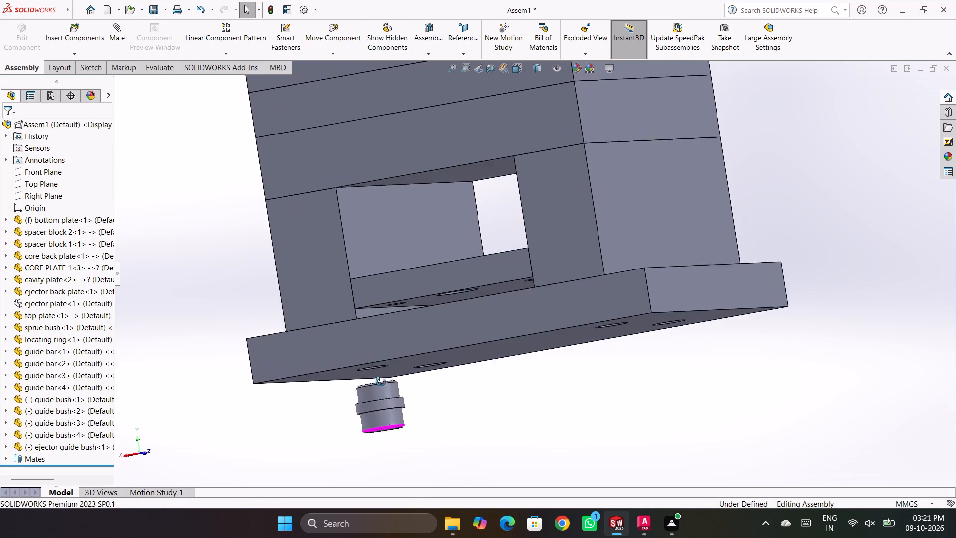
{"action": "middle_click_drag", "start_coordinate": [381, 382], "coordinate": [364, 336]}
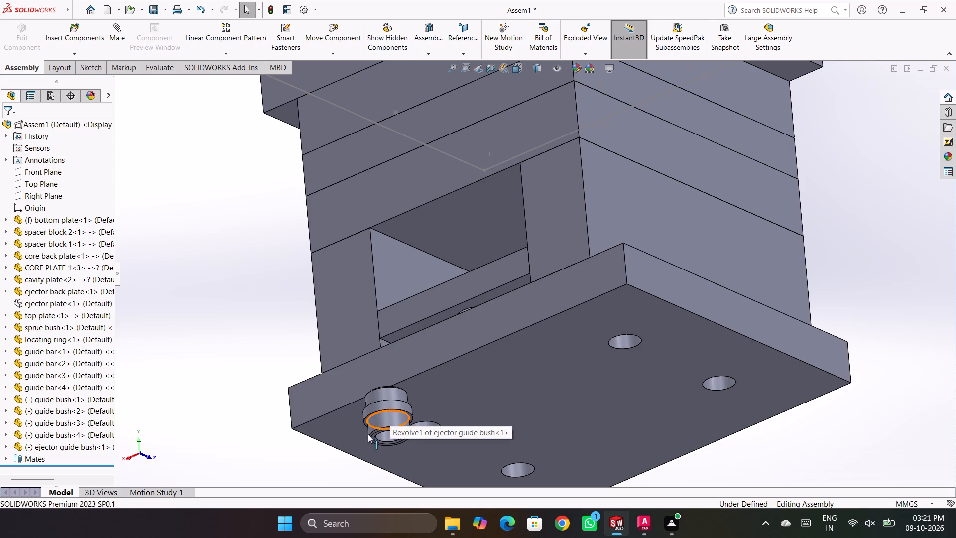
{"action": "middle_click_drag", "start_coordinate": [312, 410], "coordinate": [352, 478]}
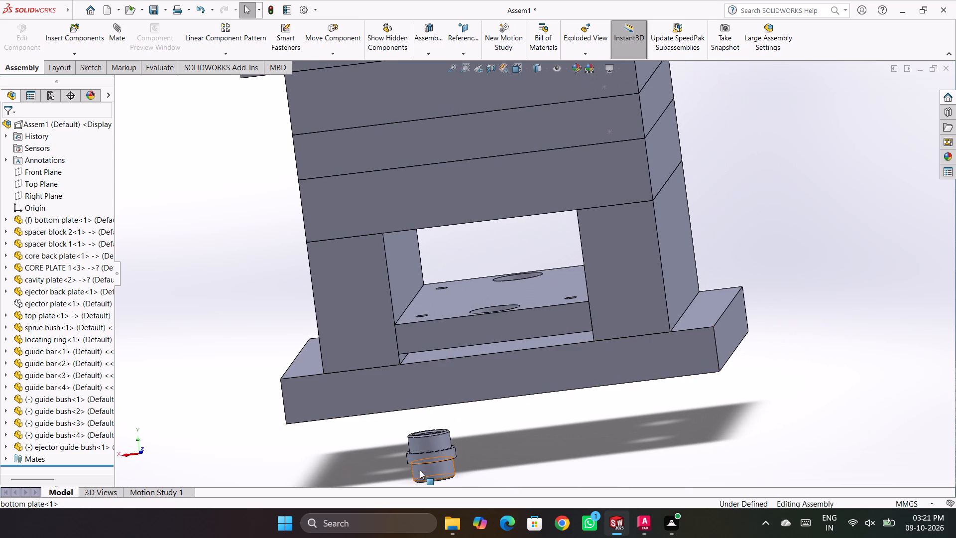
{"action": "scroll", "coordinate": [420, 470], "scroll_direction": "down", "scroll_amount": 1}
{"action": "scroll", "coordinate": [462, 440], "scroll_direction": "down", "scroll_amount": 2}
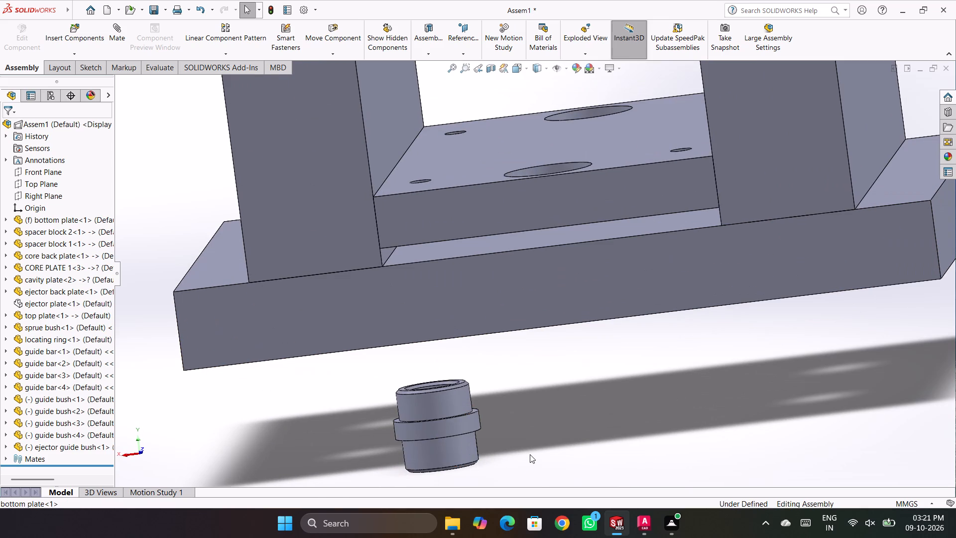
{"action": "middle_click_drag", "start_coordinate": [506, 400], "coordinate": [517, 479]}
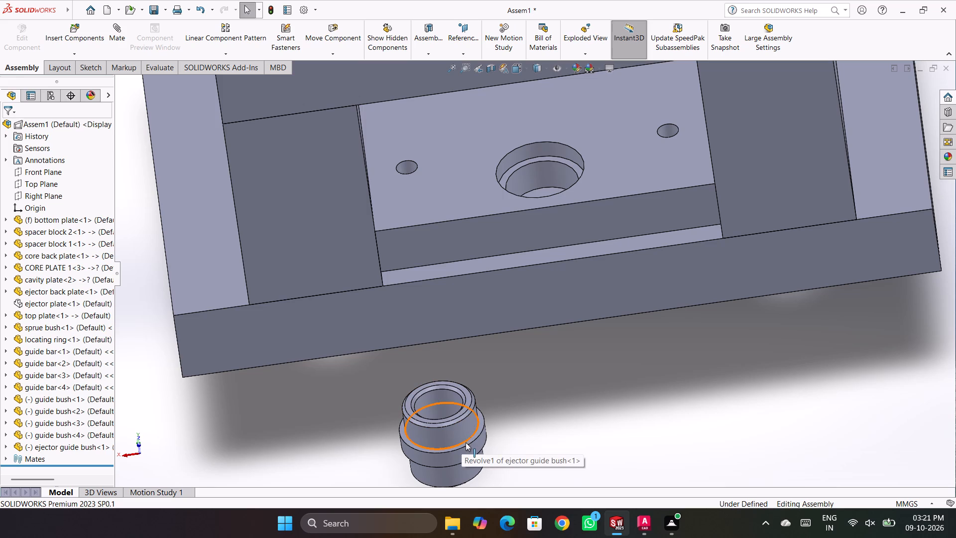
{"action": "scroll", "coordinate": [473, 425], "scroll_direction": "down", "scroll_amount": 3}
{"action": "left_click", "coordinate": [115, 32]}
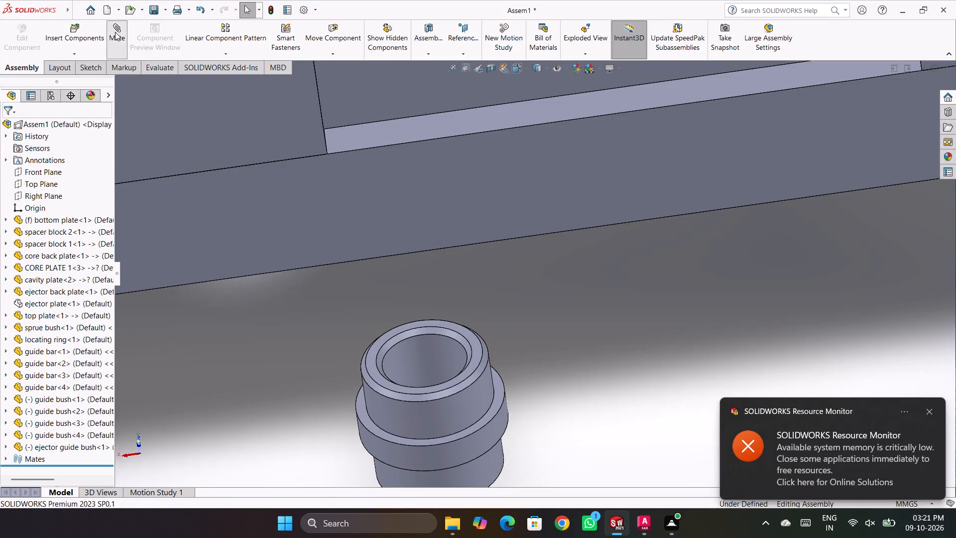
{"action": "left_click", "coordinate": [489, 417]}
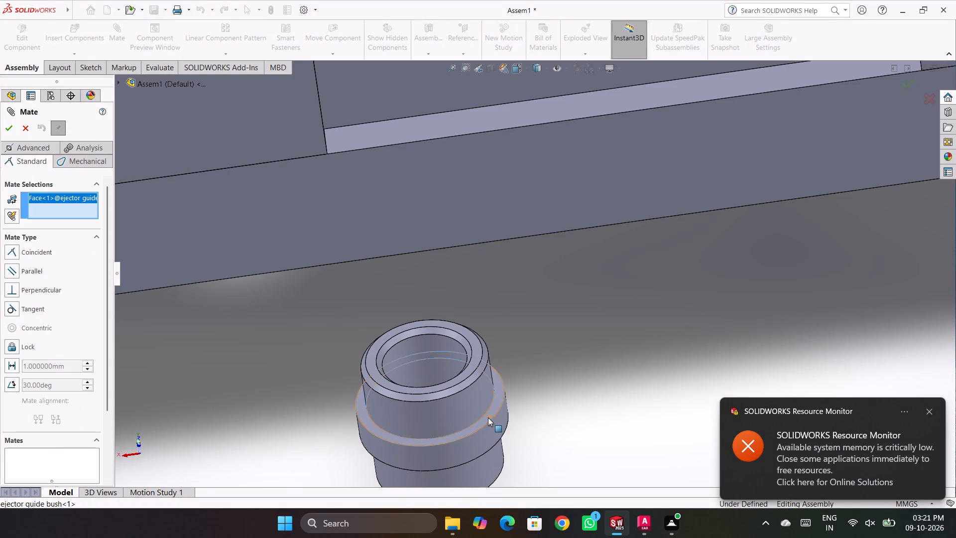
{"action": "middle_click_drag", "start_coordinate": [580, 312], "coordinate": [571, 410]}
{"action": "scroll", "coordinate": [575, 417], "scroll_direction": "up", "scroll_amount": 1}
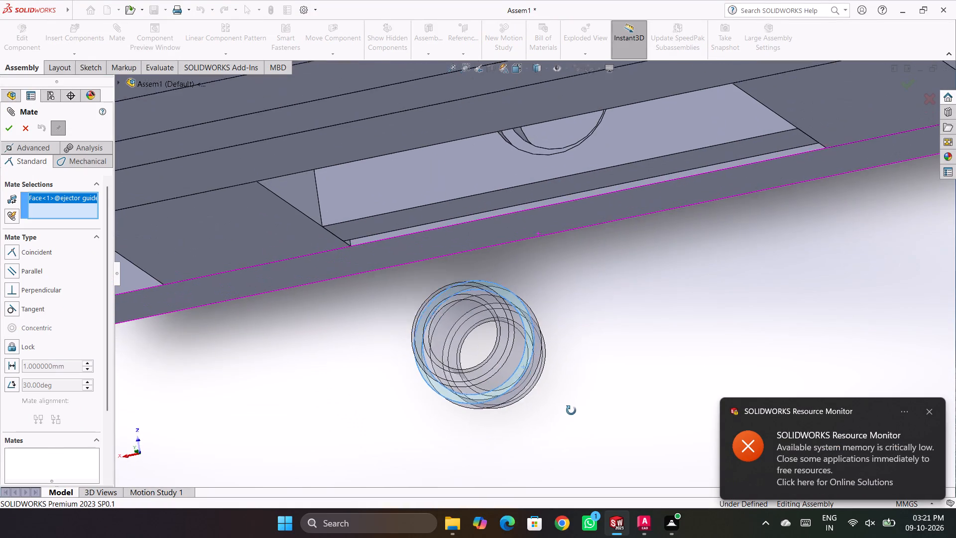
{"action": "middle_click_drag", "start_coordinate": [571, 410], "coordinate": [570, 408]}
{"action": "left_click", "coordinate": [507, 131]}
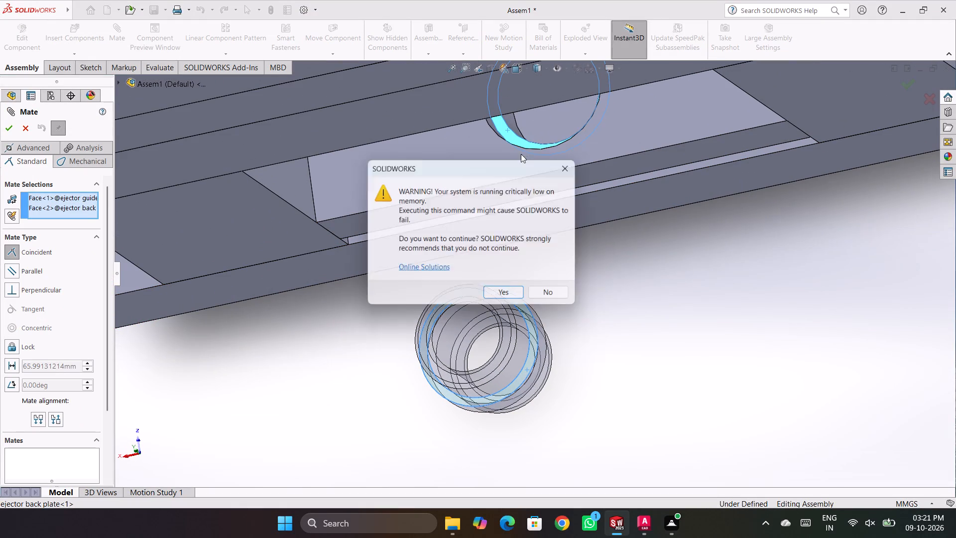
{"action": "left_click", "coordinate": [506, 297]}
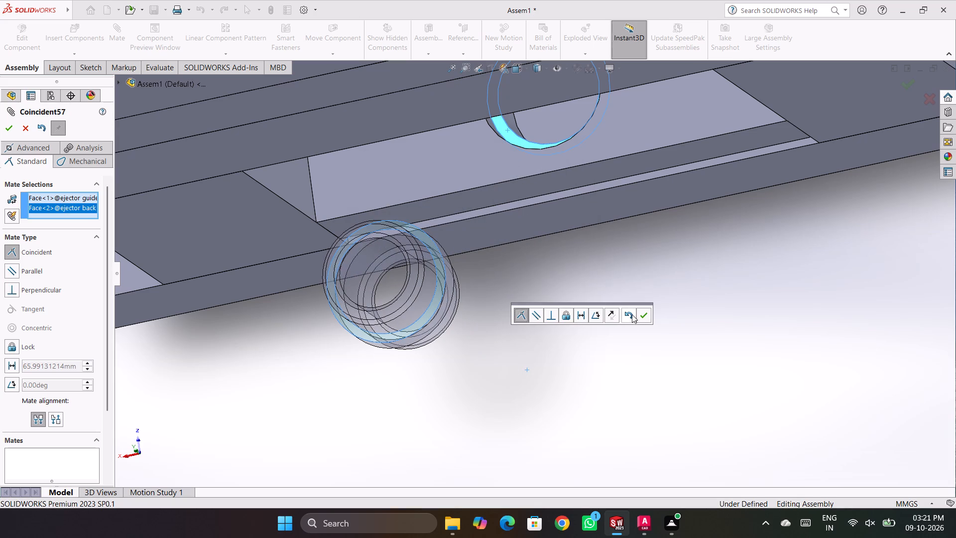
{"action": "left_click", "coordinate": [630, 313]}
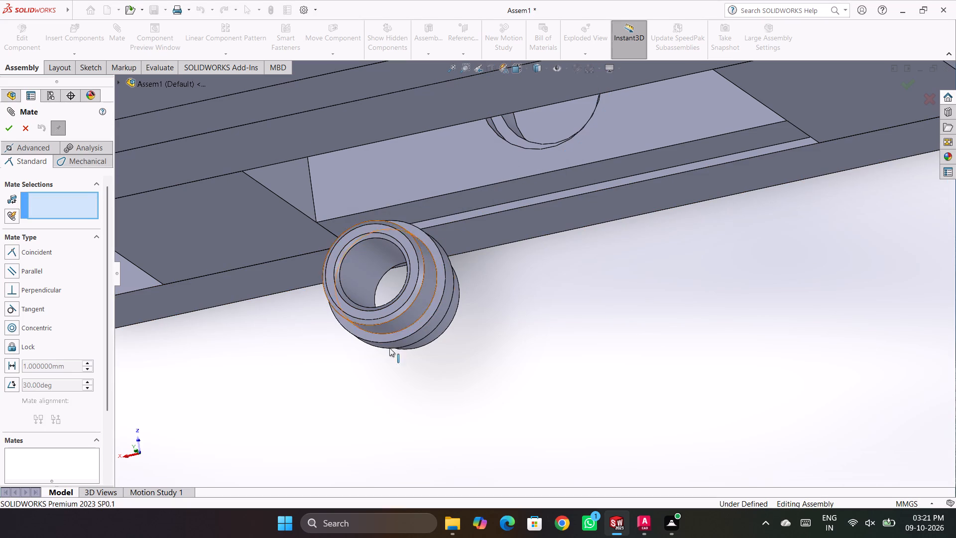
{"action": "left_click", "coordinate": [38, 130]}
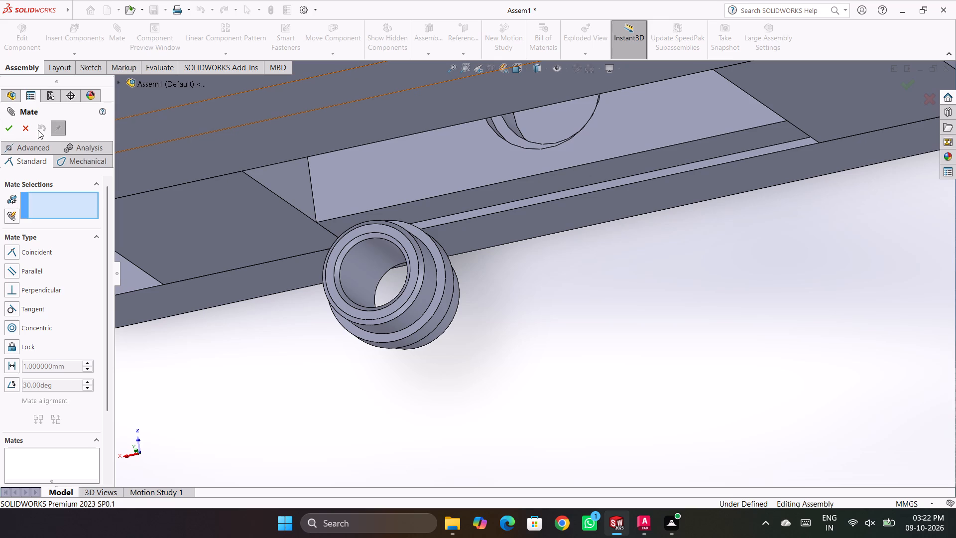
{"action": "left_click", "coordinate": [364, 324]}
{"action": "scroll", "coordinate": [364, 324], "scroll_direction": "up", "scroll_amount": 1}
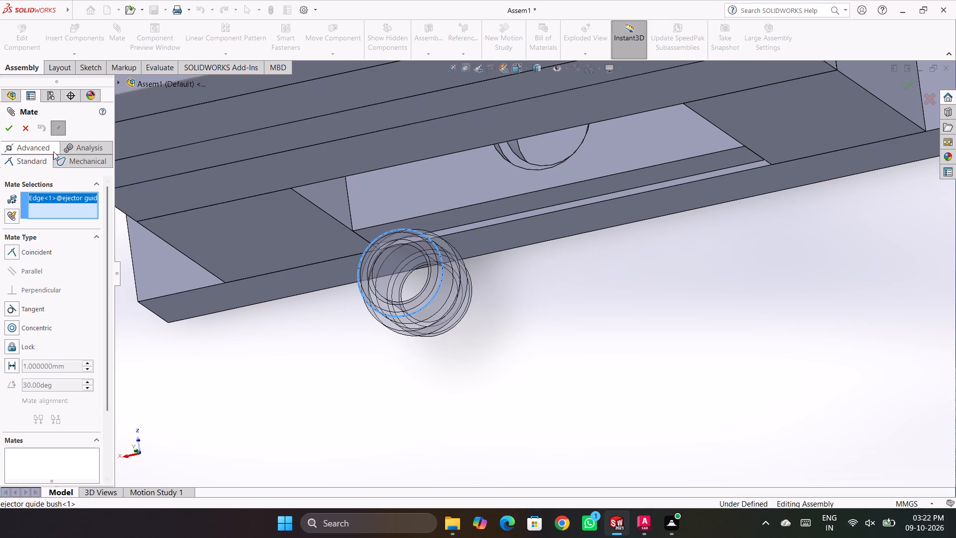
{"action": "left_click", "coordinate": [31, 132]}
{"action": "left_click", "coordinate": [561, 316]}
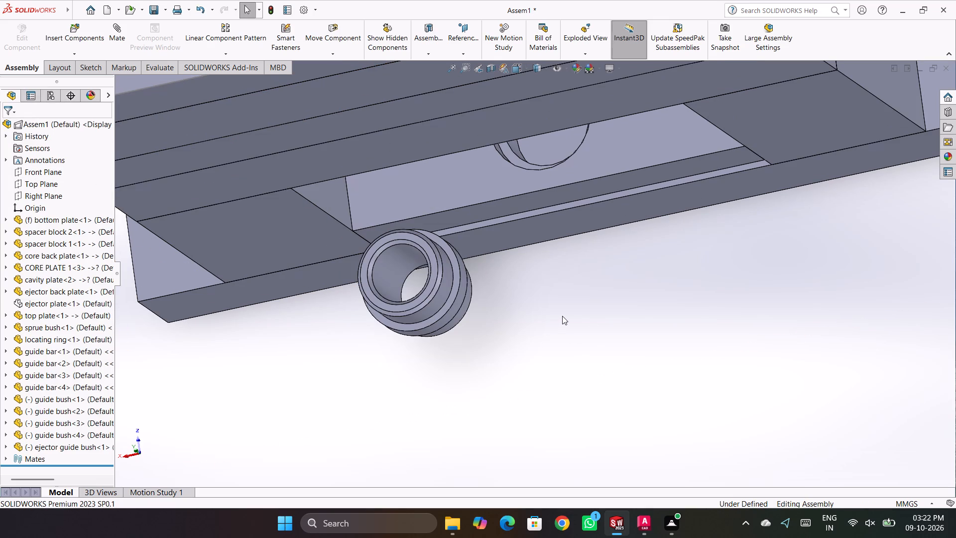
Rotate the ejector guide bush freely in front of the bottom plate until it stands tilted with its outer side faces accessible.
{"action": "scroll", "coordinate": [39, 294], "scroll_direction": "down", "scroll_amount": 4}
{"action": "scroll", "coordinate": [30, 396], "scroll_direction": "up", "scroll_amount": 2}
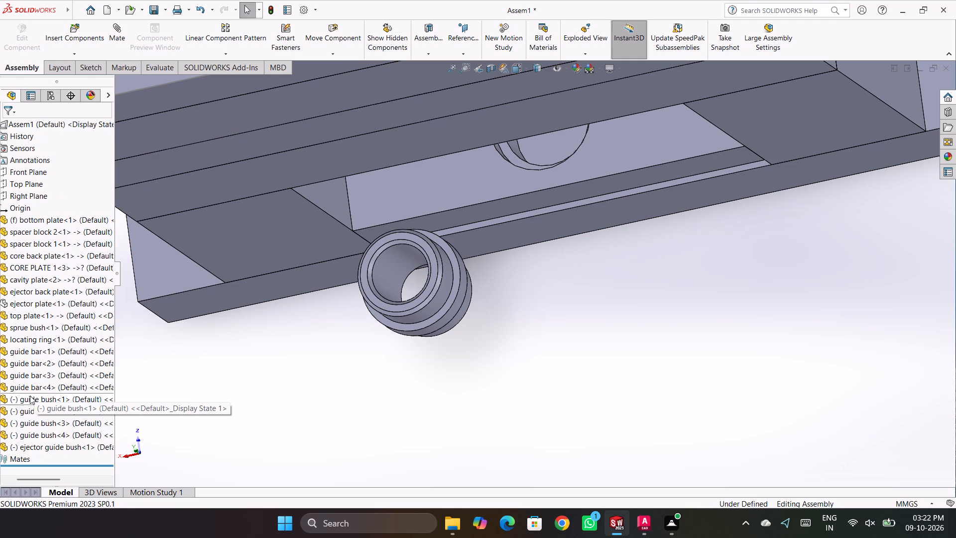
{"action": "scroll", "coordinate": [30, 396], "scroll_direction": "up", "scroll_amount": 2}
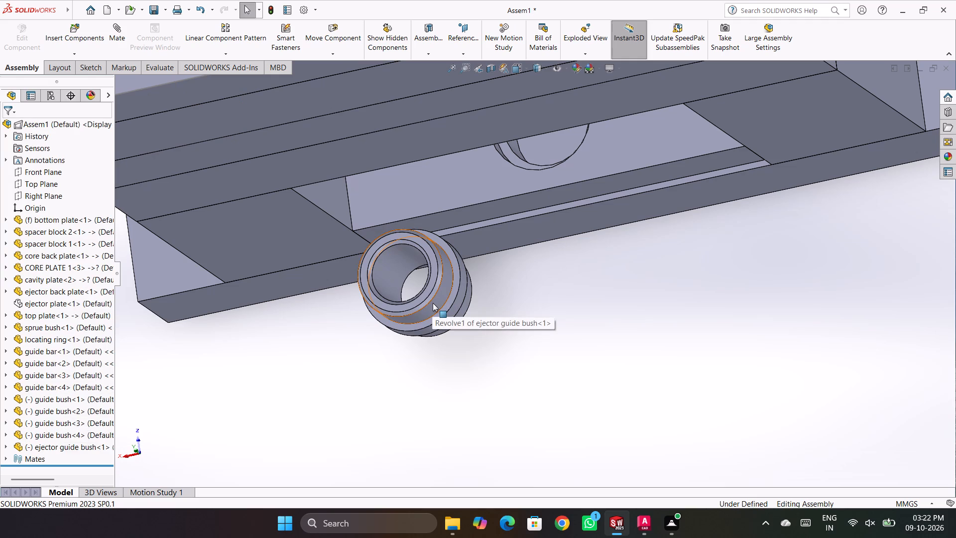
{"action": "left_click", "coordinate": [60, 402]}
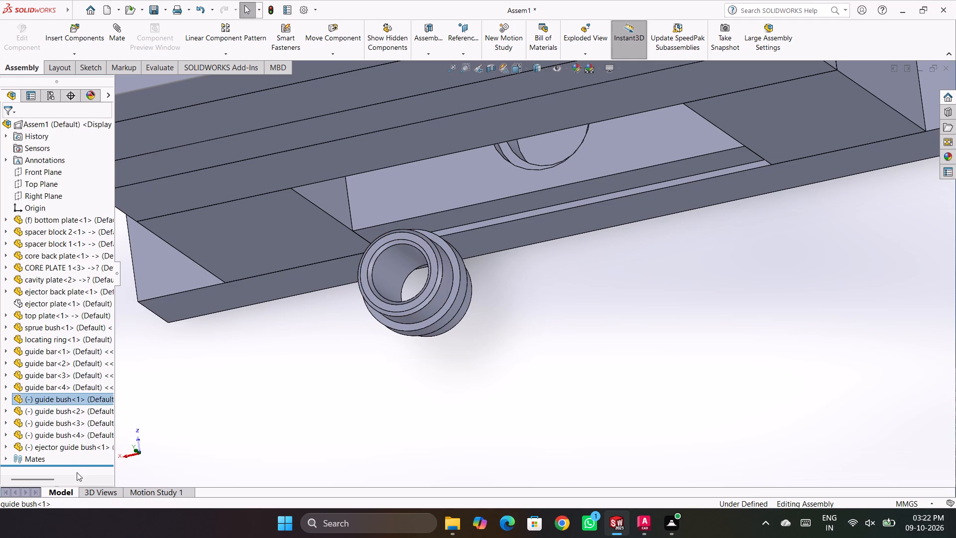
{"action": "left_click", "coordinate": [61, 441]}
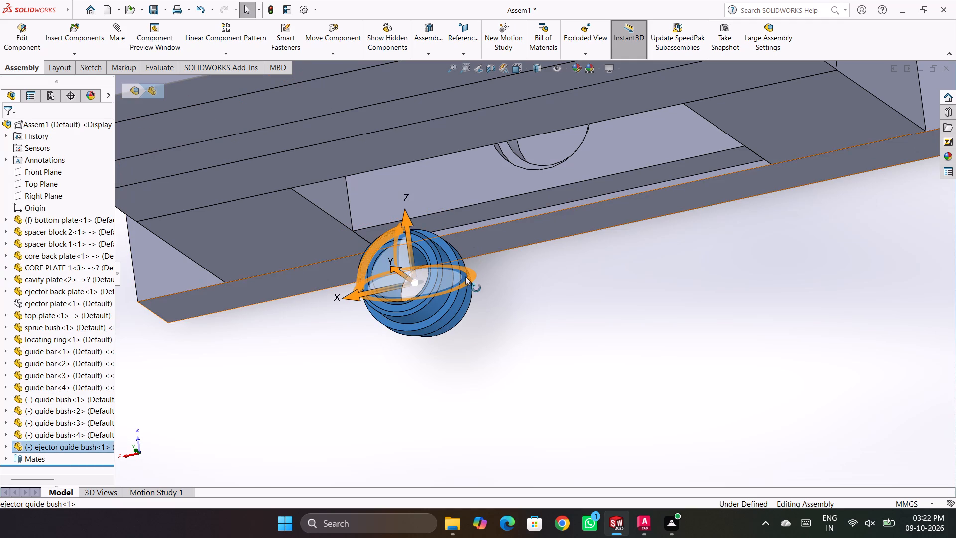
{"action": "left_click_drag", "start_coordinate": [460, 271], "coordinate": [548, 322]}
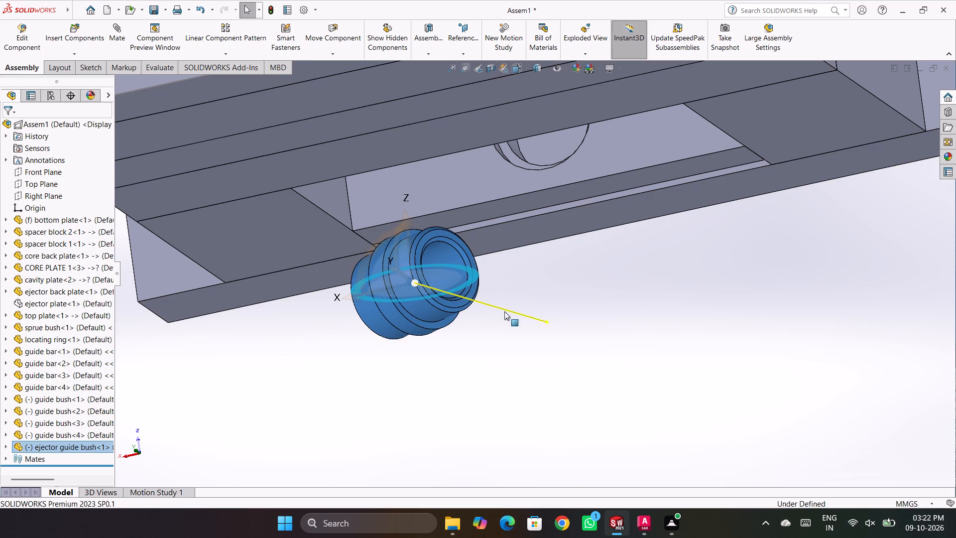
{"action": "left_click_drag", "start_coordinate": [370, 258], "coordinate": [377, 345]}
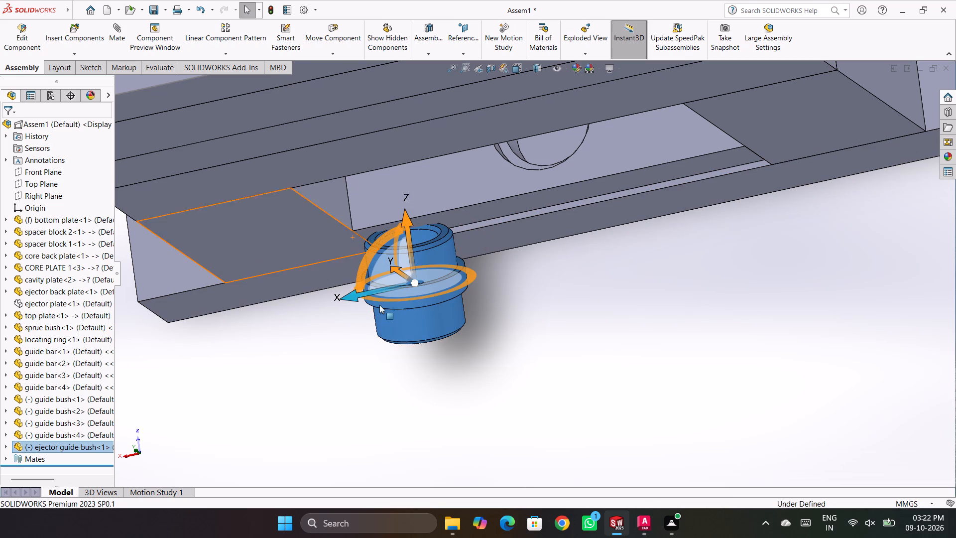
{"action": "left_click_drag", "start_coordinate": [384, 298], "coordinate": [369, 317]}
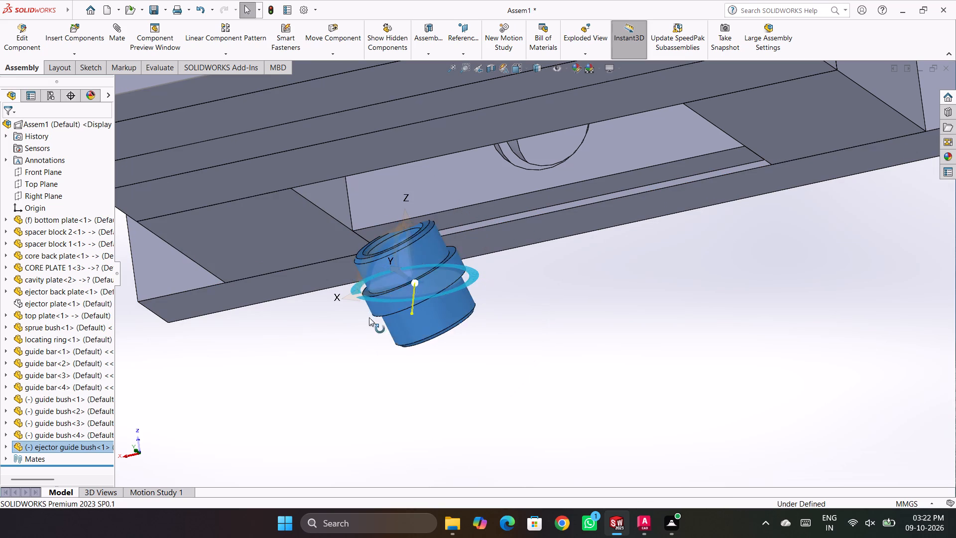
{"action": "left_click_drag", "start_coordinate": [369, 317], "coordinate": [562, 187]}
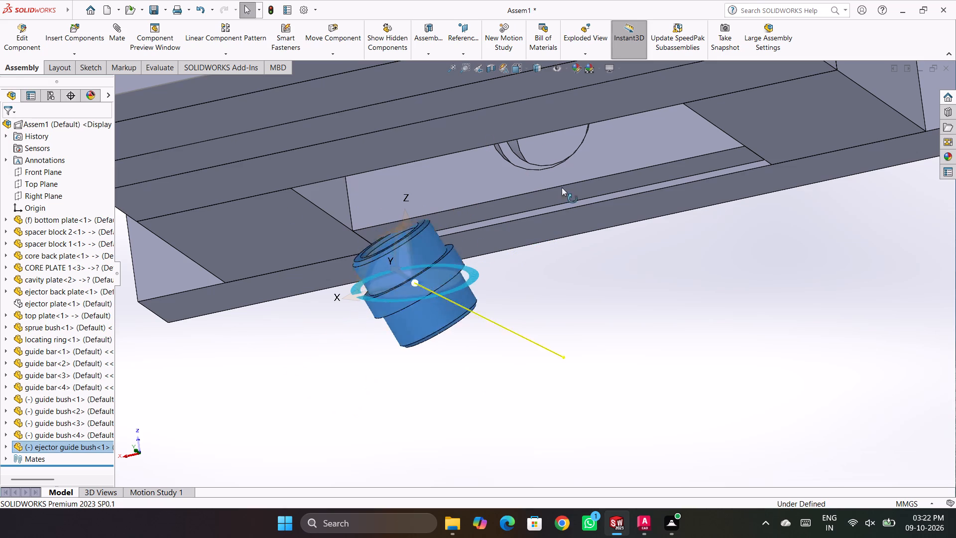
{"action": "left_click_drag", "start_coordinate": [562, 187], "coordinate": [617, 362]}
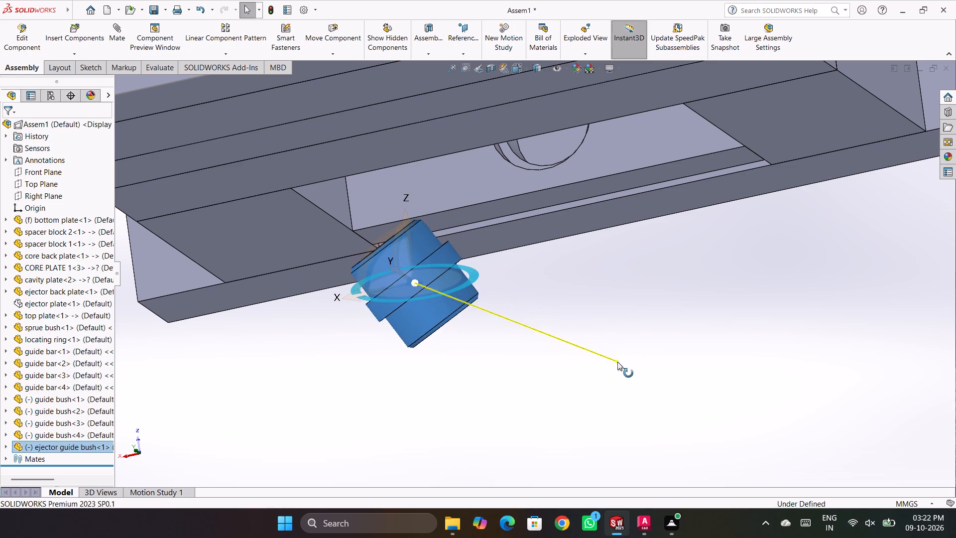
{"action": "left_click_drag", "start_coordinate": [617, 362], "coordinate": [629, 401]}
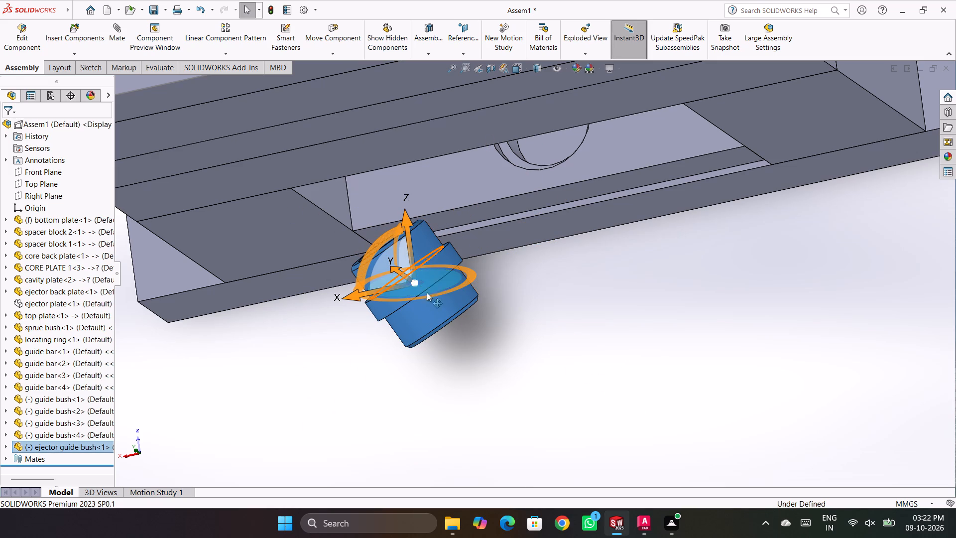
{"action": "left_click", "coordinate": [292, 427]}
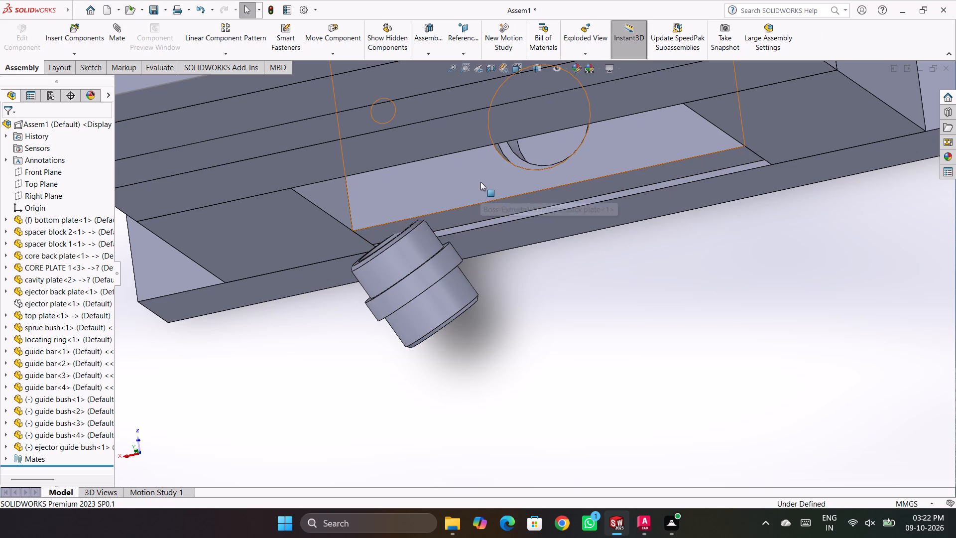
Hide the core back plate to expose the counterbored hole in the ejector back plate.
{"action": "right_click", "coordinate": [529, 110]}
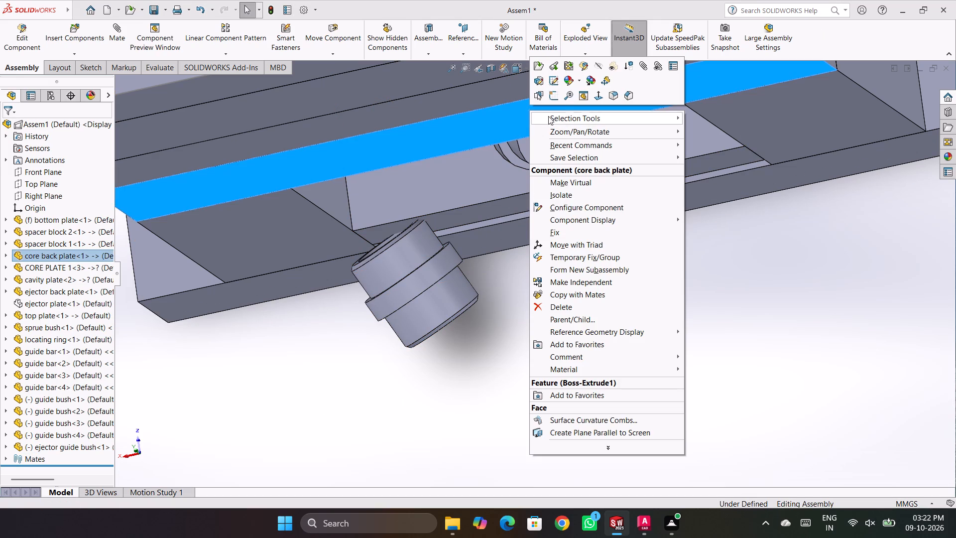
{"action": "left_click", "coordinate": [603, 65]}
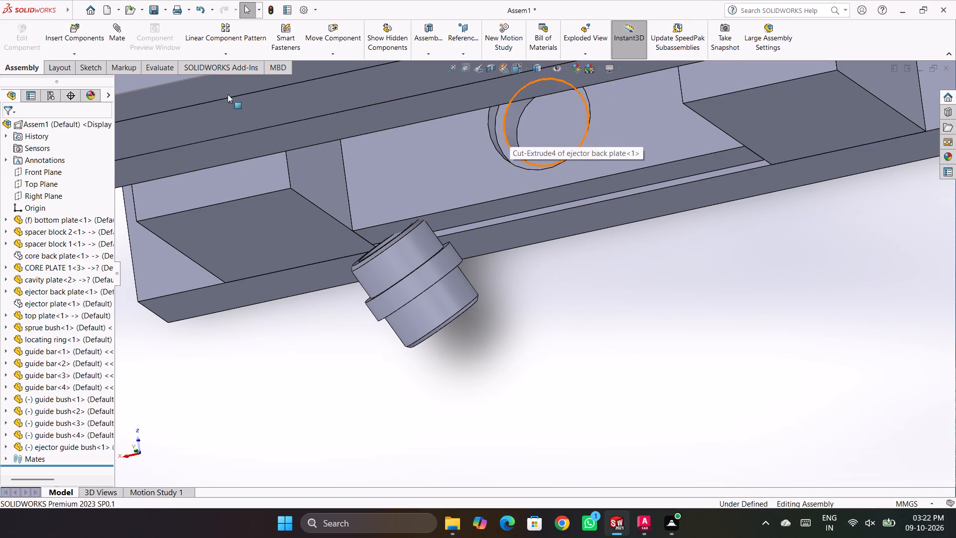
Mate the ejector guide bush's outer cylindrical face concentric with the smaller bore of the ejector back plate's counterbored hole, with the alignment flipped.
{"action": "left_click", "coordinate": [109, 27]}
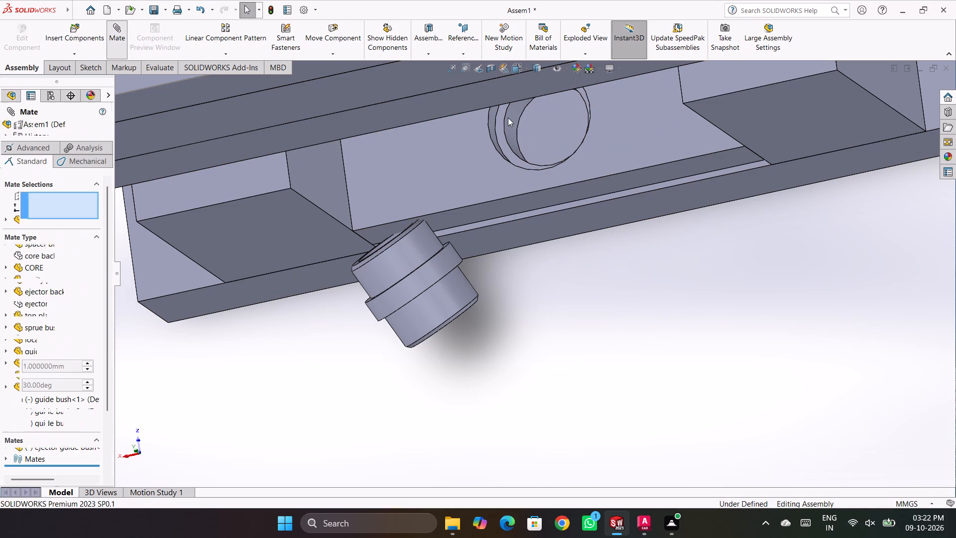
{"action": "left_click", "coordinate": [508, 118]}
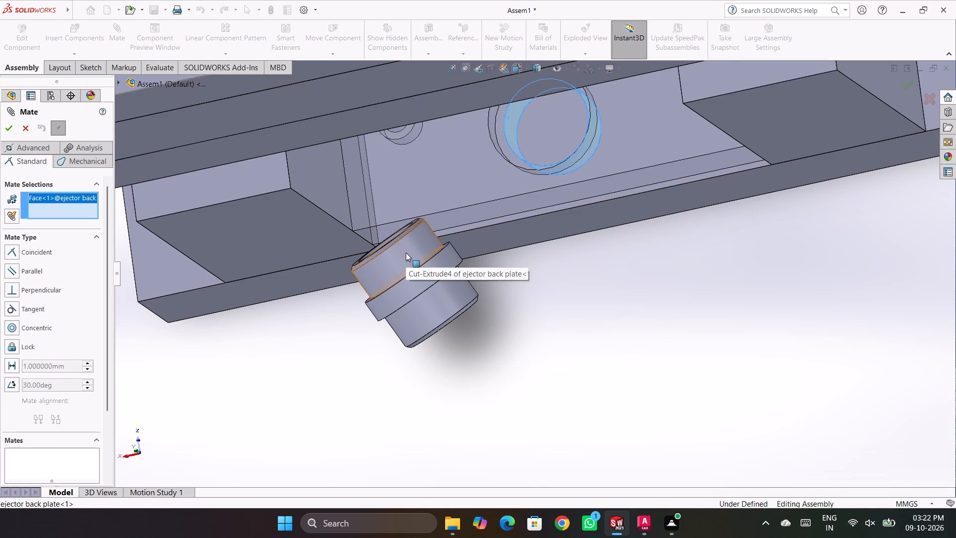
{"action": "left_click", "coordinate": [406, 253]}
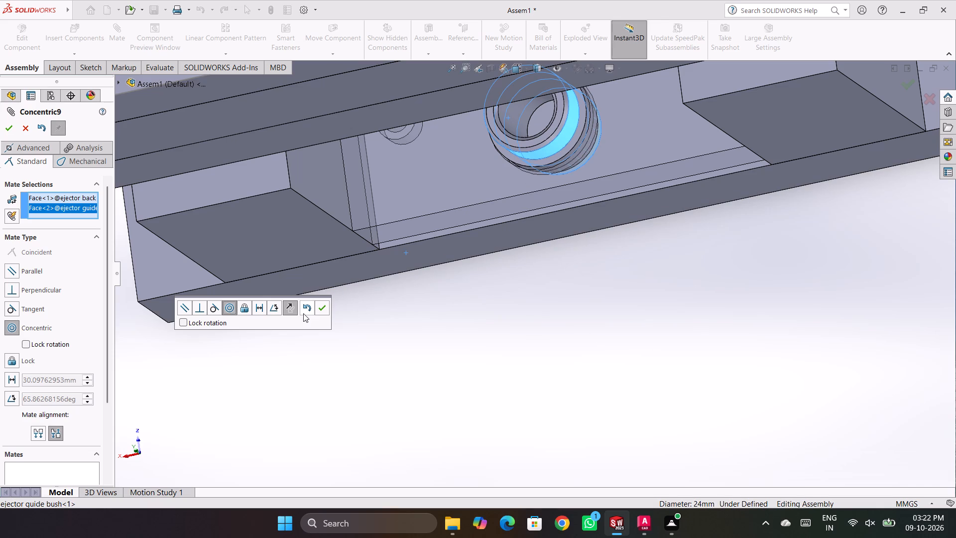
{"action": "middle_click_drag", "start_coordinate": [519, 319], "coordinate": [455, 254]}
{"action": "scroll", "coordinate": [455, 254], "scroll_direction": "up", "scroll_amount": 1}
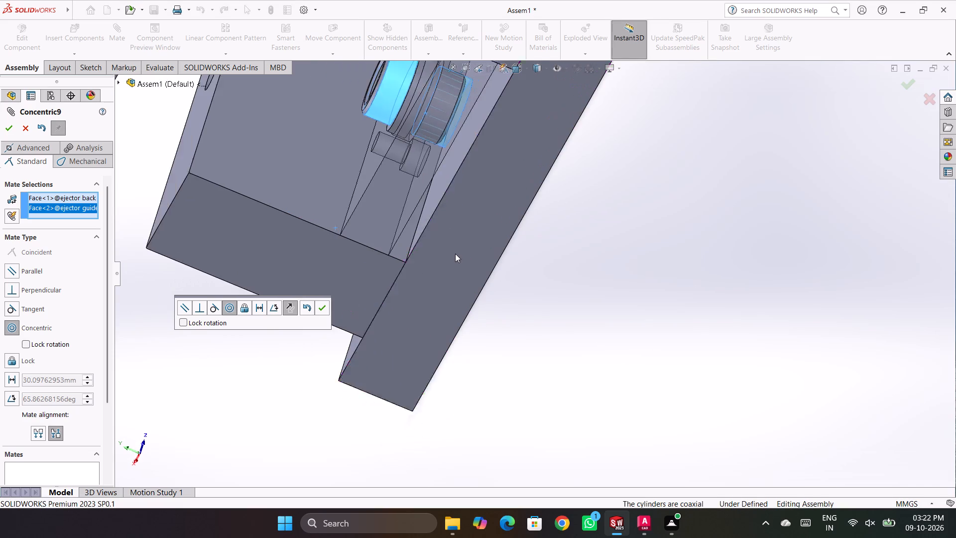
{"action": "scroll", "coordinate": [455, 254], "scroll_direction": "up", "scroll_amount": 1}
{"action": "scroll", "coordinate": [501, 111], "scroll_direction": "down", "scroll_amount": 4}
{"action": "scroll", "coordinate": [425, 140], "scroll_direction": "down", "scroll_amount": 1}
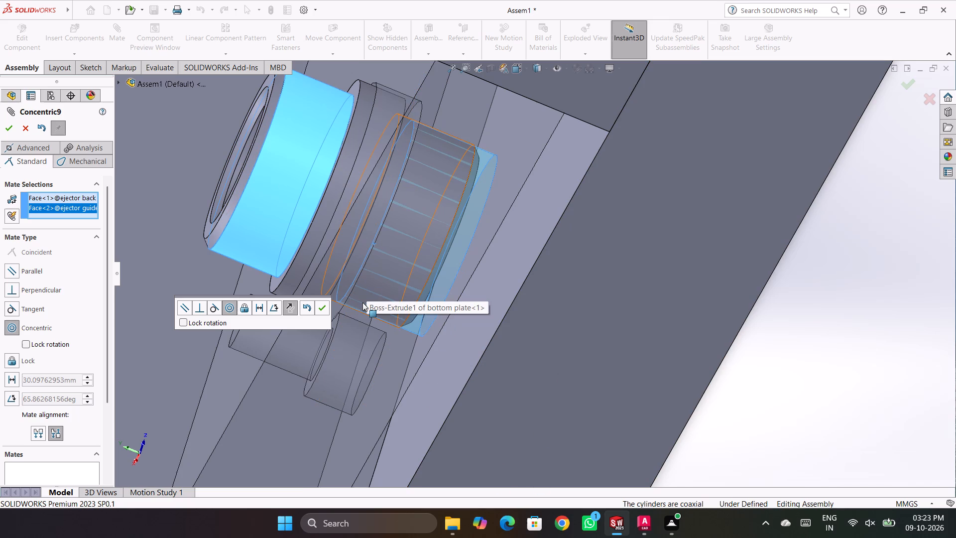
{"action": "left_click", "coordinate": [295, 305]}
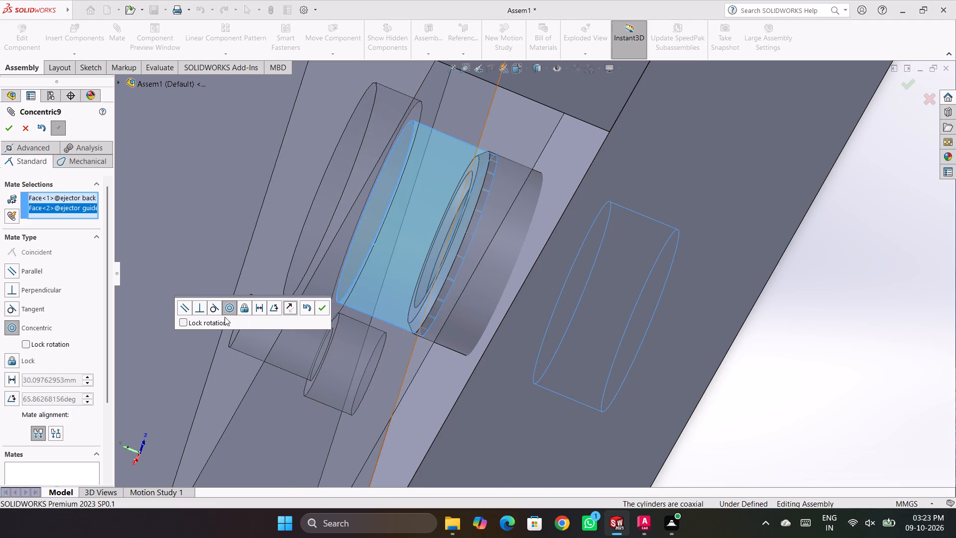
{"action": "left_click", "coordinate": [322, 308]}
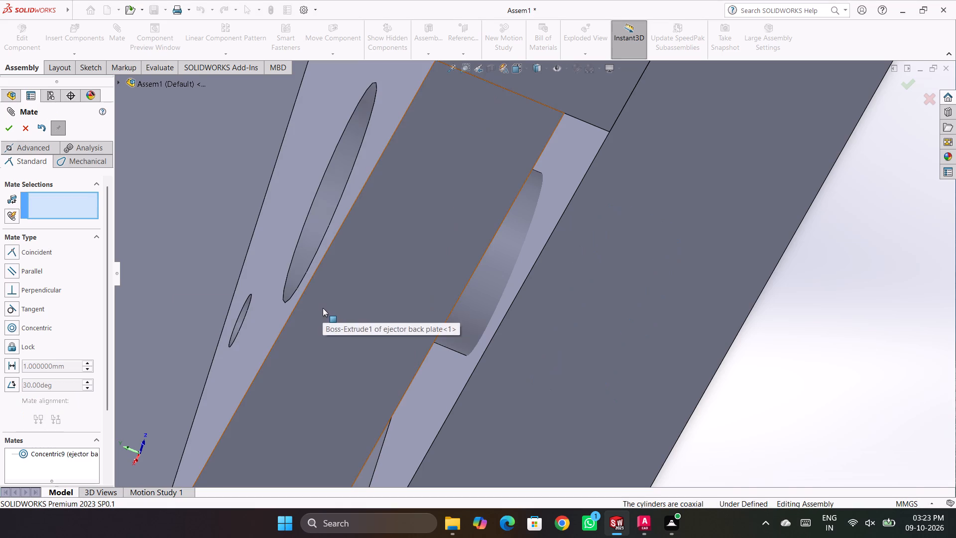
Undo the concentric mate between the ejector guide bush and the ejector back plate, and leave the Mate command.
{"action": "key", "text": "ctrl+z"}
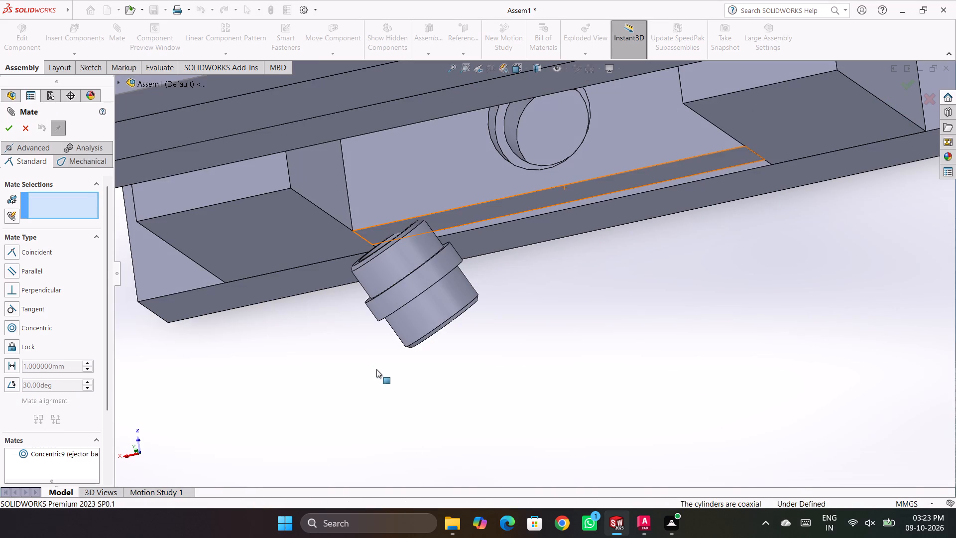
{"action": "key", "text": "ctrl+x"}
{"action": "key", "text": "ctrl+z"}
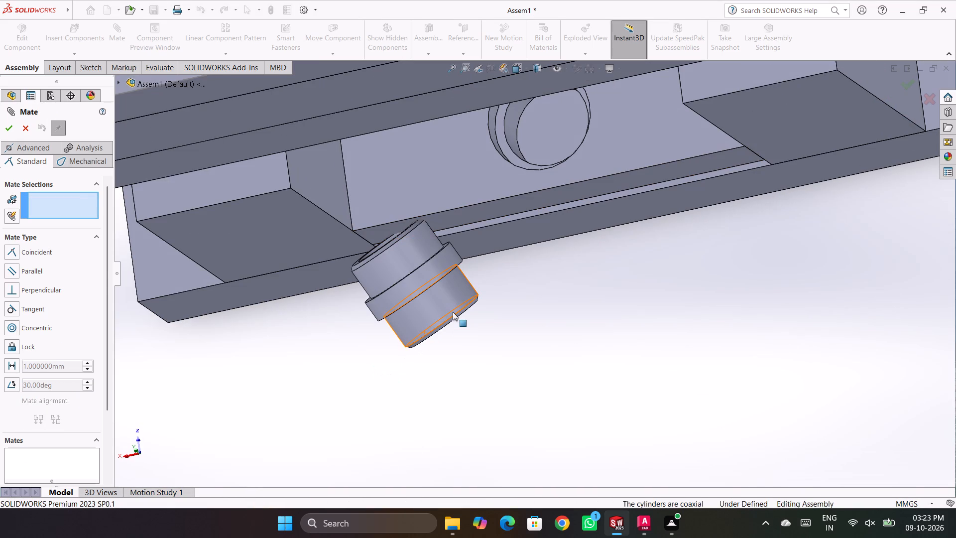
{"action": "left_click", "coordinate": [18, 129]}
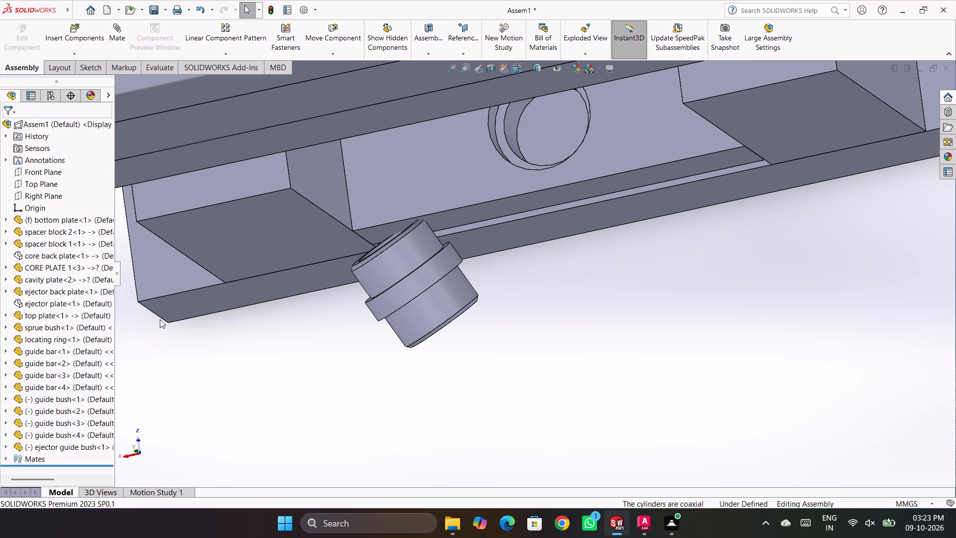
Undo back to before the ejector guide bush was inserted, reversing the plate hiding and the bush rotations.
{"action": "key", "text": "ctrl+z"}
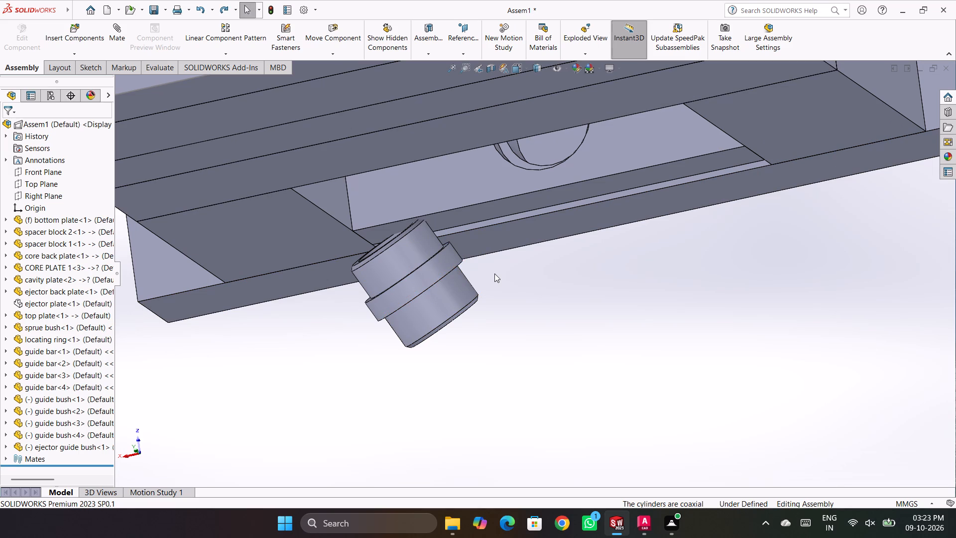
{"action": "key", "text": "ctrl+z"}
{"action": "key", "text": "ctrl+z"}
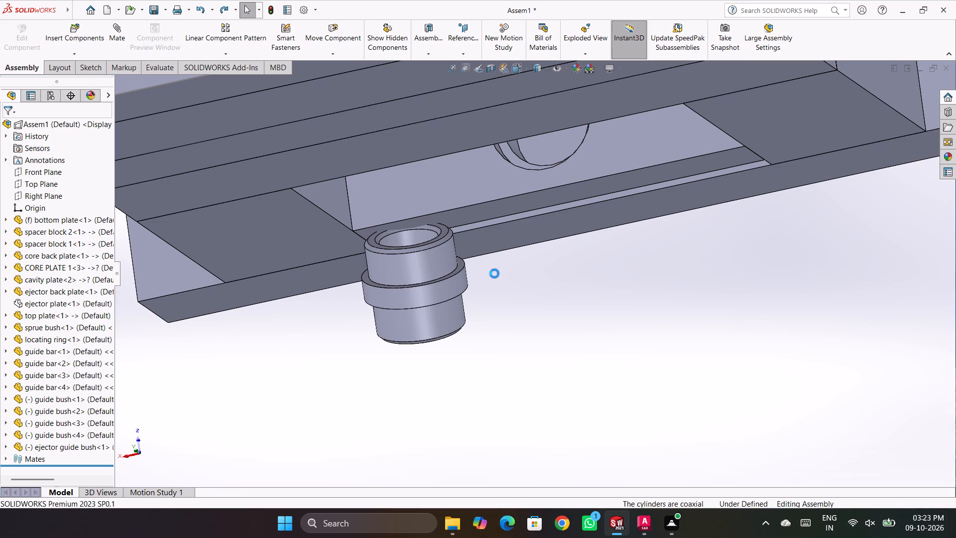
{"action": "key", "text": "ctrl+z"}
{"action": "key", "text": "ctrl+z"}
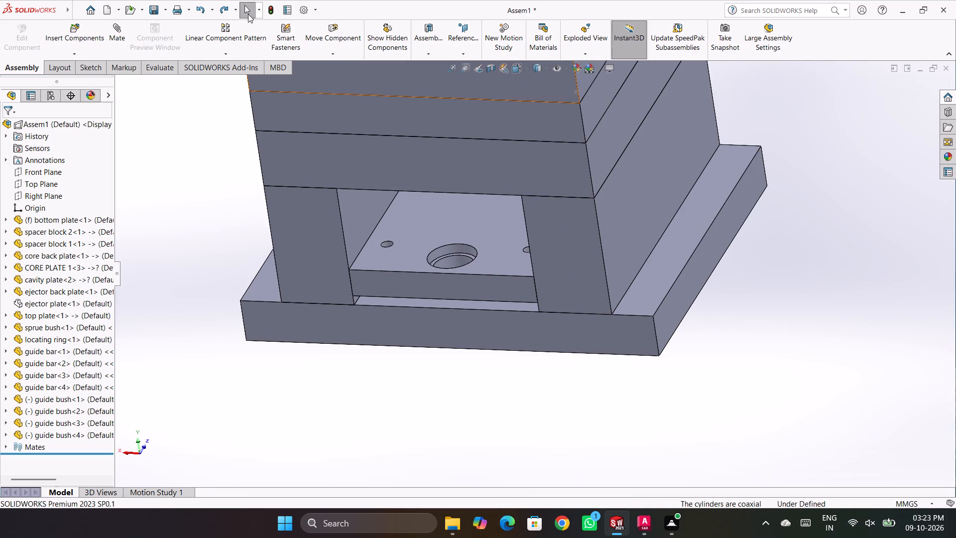
Redo the hiding of the core back plate.
{"action": "left_click", "coordinate": [229, 2]}
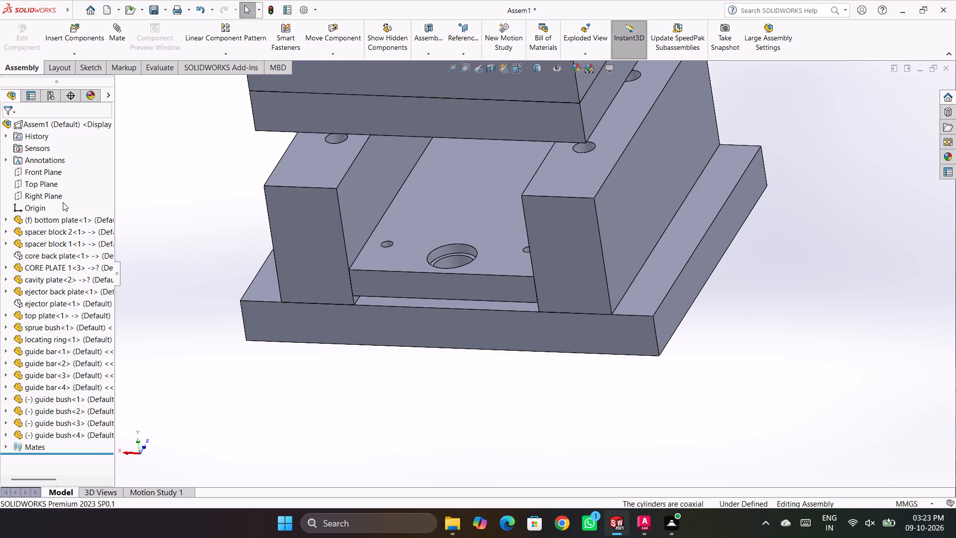
Insert the open ejector guide bush part into the assembly, placing one copy freely in front of the bottom plate.
{"action": "left_click", "coordinate": [51, 30]}
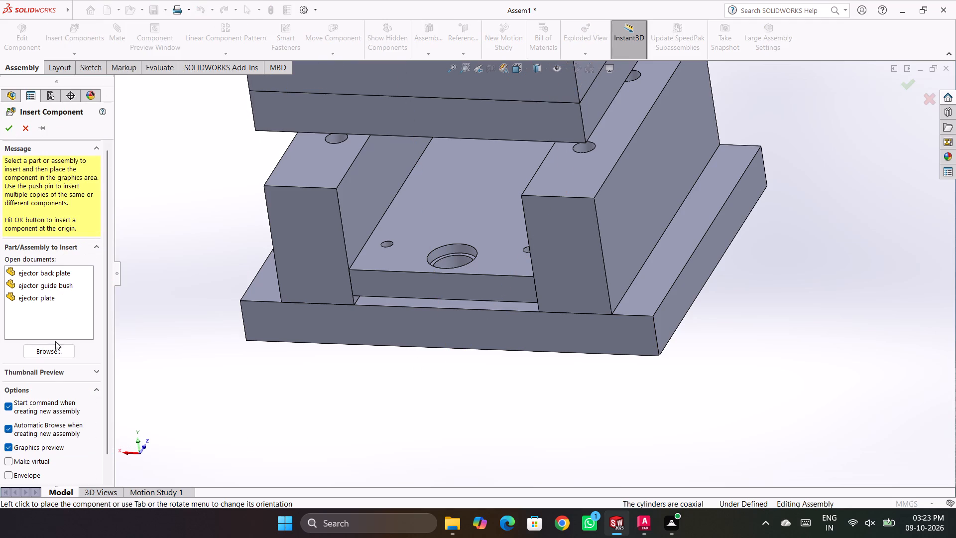
{"action": "left_click", "coordinate": [49, 282]}
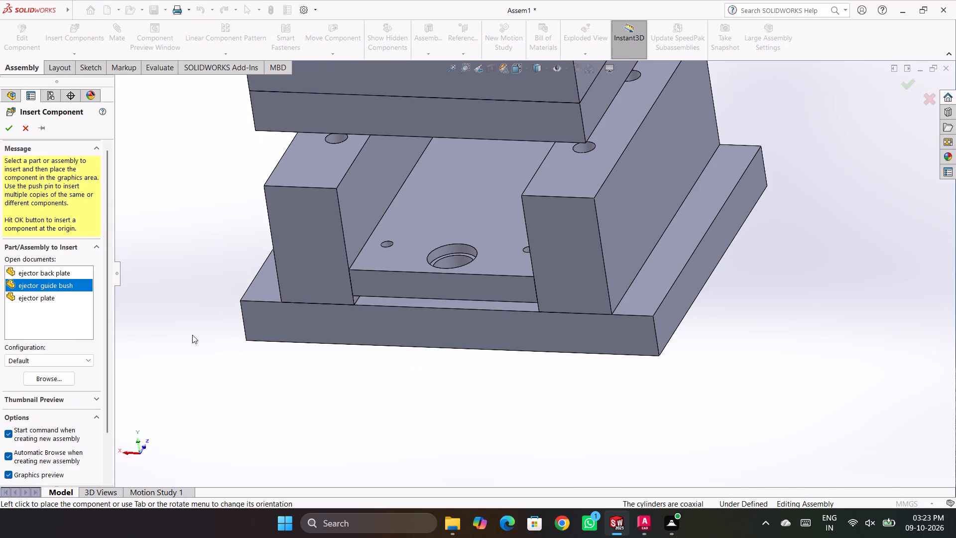
{"action": "left_click", "coordinate": [315, 392]}
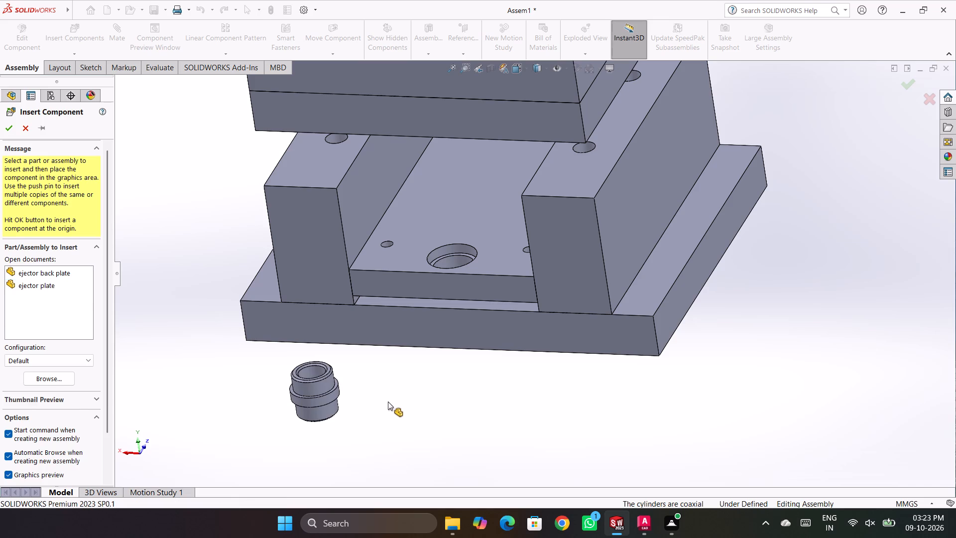
{"action": "left_click", "coordinate": [387, 401]}
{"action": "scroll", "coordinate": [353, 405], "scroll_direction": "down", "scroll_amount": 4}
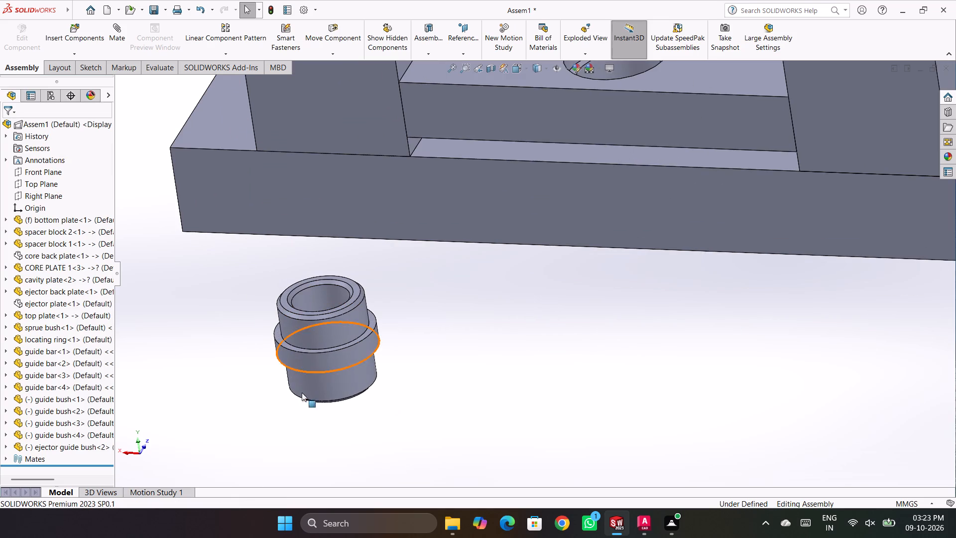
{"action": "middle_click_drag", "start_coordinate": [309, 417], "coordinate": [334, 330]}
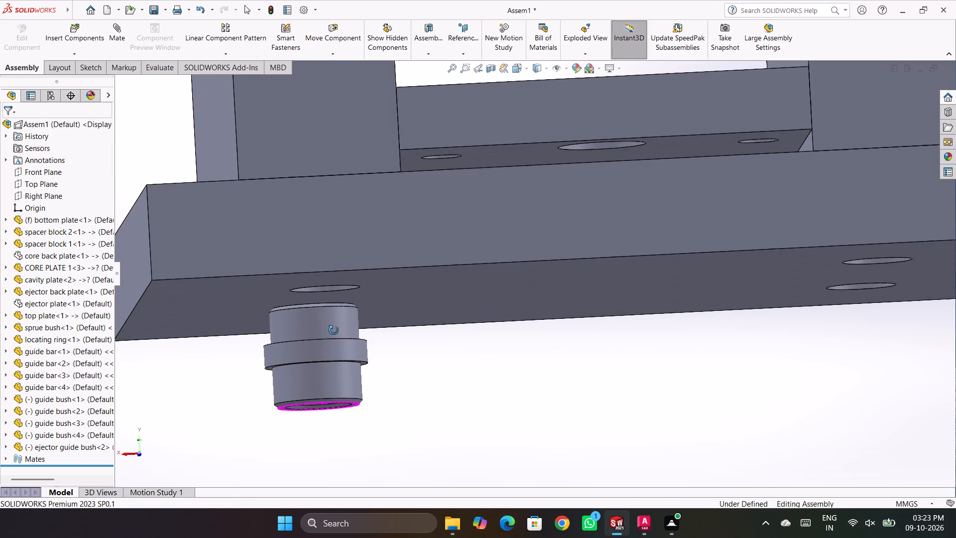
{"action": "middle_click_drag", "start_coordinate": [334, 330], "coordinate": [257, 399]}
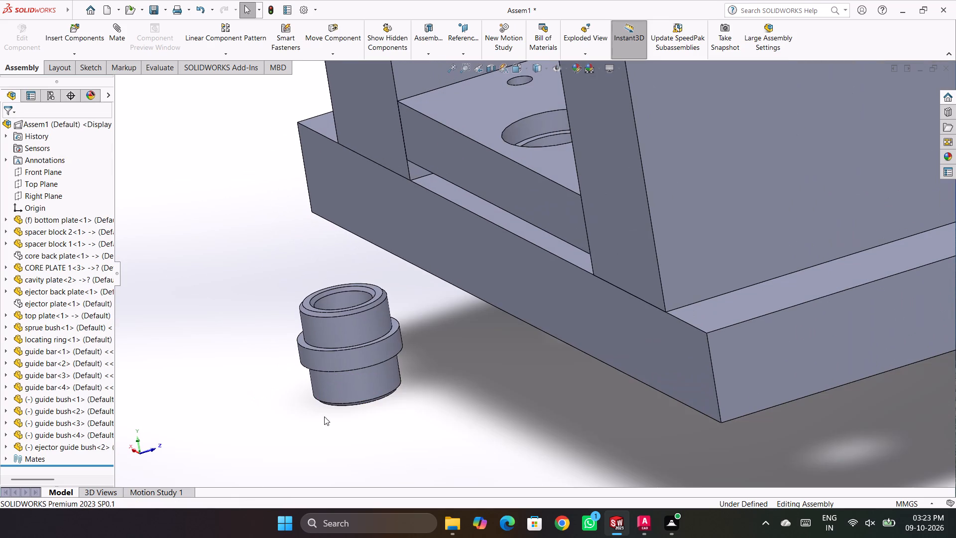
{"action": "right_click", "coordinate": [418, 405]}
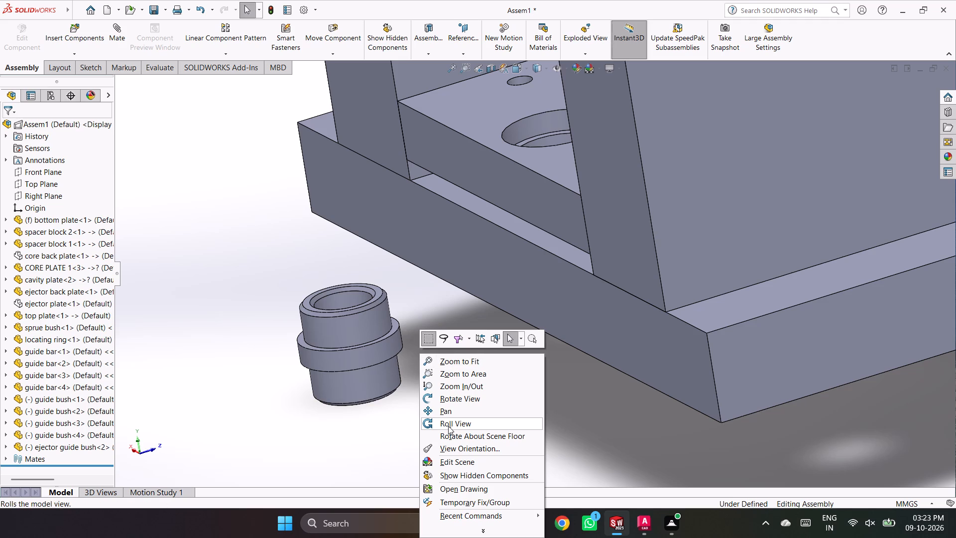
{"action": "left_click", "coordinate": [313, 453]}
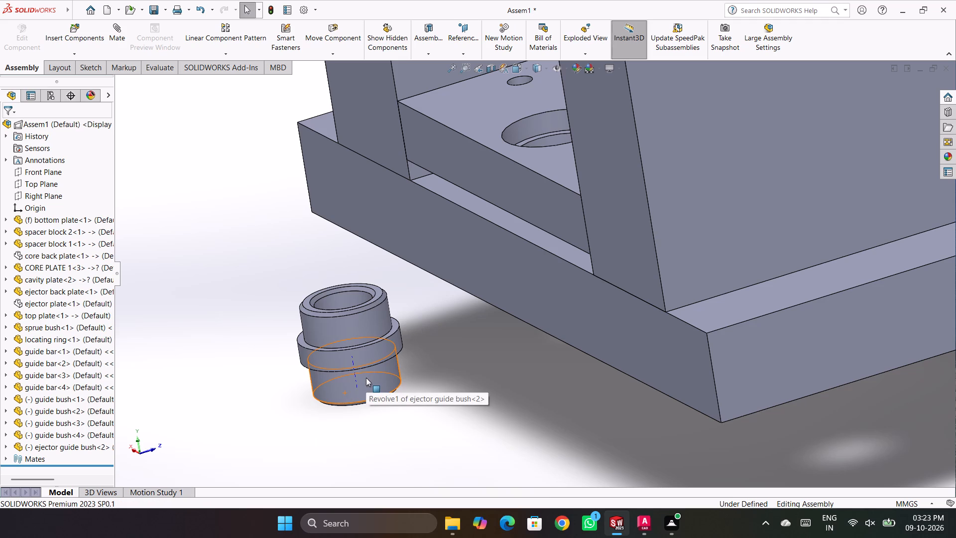
Add a coincident mate between the underside of the ejector guide bush's flange and the counterbore ledge in the ejector back plate.
{"action": "middle_click_drag", "start_coordinate": [467, 366], "coordinate": [470, 314]}
{"action": "scroll", "coordinate": [467, 366], "scroll_direction": "up", "scroll_amount": 1}
{"action": "scroll", "coordinate": [385, 401], "scroll_direction": "down", "scroll_amount": 2}
{"action": "middle_click_drag", "start_coordinate": [506, 429], "coordinate": [501, 408]}
{"action": "scroll", "coordinate": [501, 408], "scroll_direction": "up", "scroll_amount": 1}
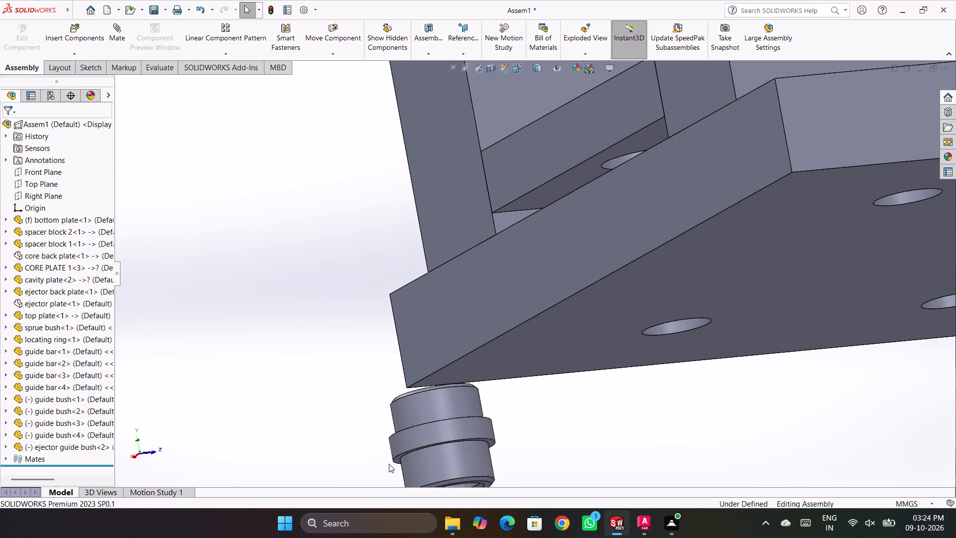
{"action": "left_click", "coordinate": [114, 32]}
{"action": "scroll", "coordinate": [403, 464], "scroll_direction": "down", "scroll_amount": 1}
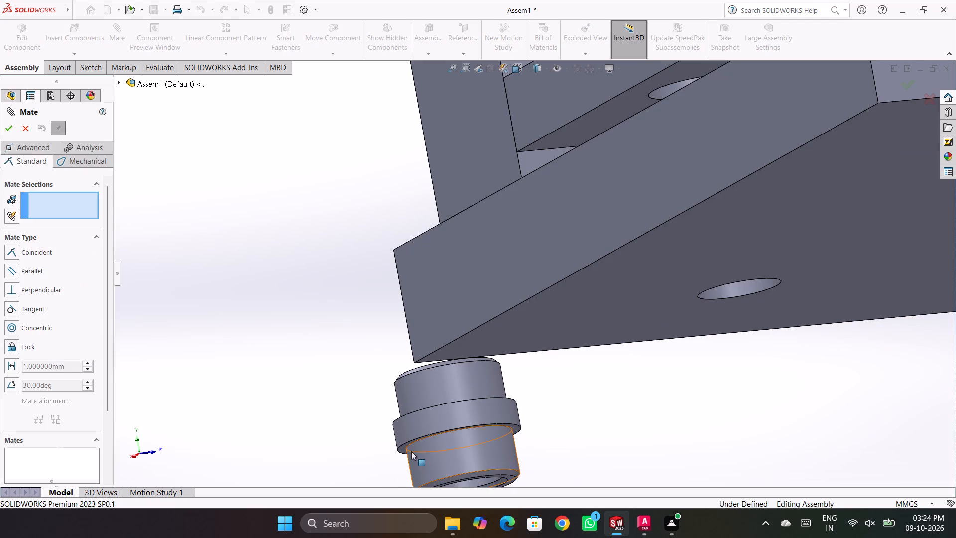
{"action": "left_click", "coordinate": [401, 449]}
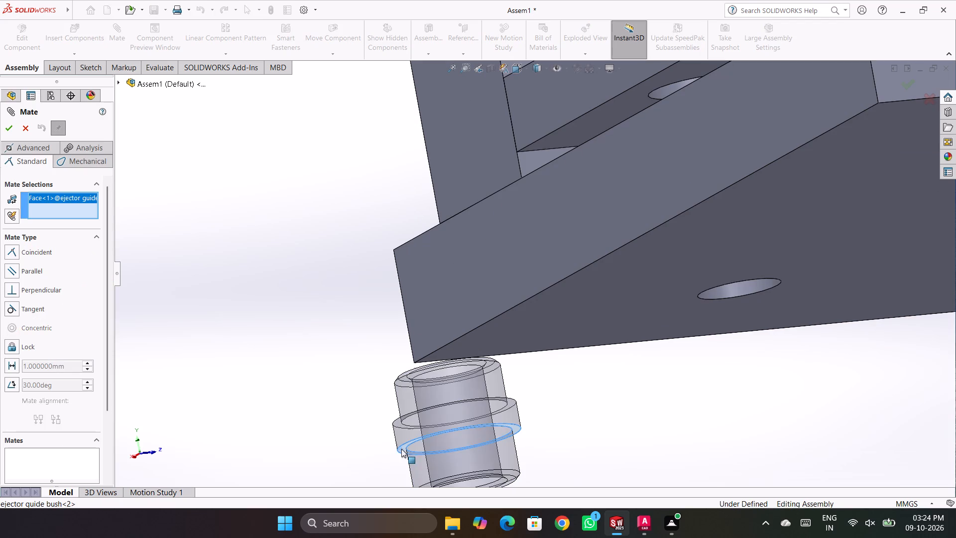
{"action": "scroll", "coordinate": [629, 365], "scroll_direction": "up", "scroll_amount": 3}
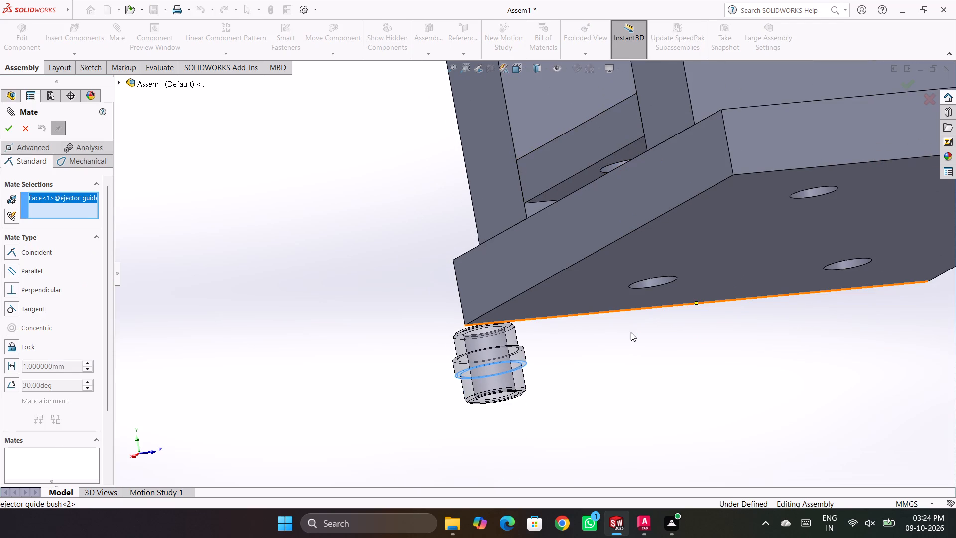
{"action": "middle_click_drag", "start_coordinate": [631, 348], "coordinate": [658, 463]}
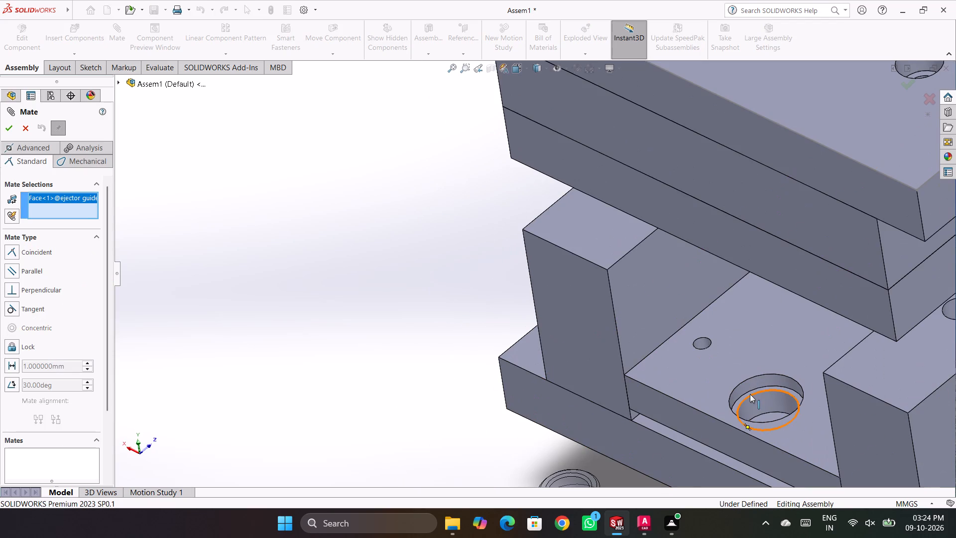
{"action": "scroll", "coordinate": [763, 395], "scroll_direction": "down", "scroll_amount": 5}
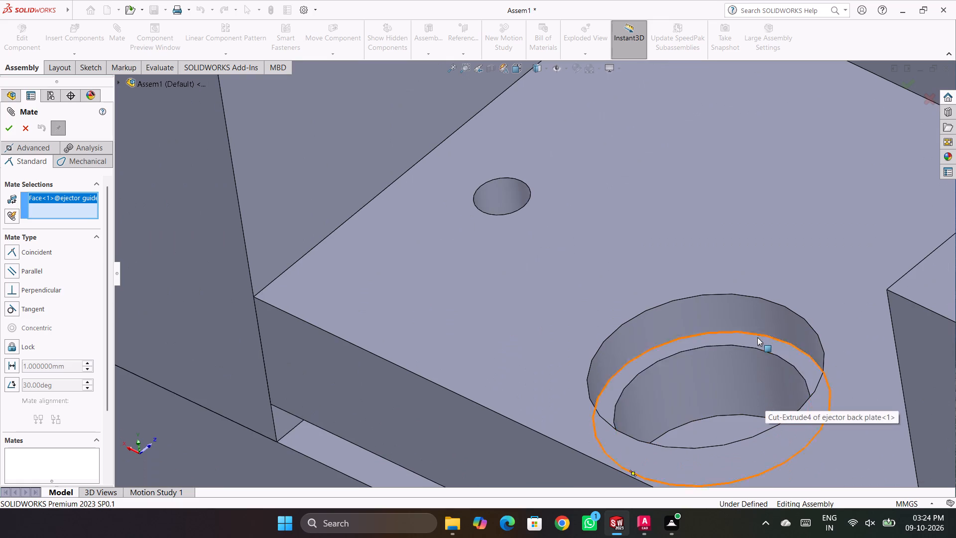
{"action": "left_click", "coordinate": [757, 338]}
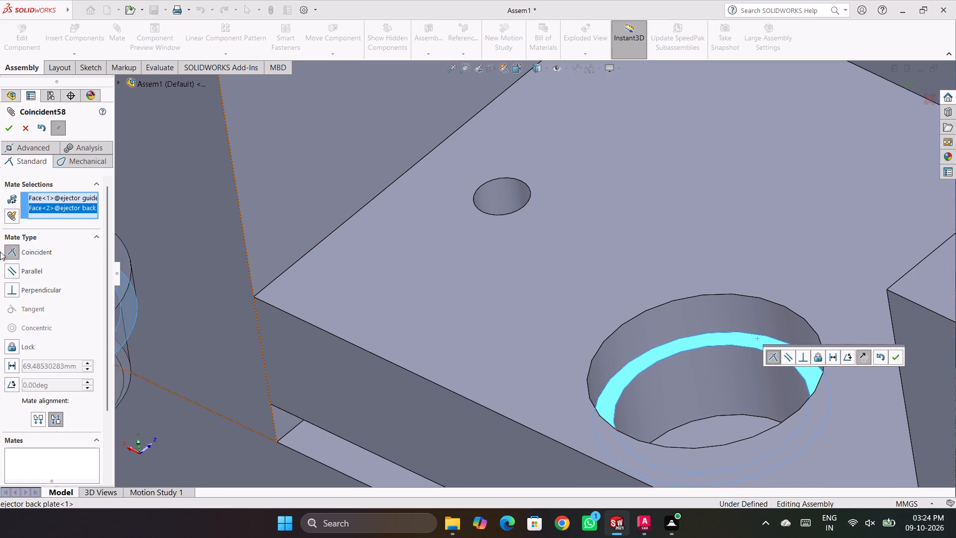
{"action": "left_click", "coordinate": [6, 129]}
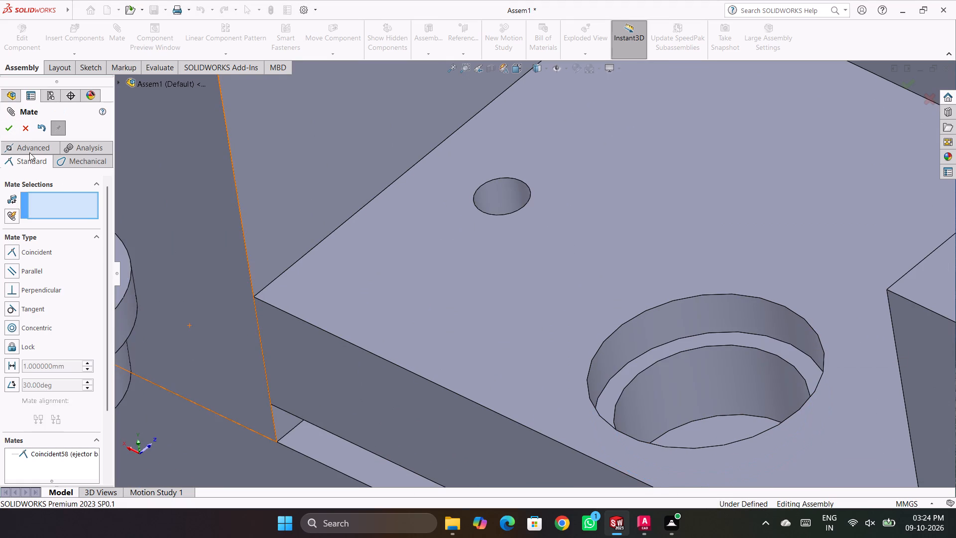
Mate the bush's lower cylindrical face concentric with the bore of the ejector back plate's counterbored hole, and finish the Mate command.
{"action": "scroll", "coordinate": [282, 304], "scroll_direction": "up", "scroll_amount": 2}
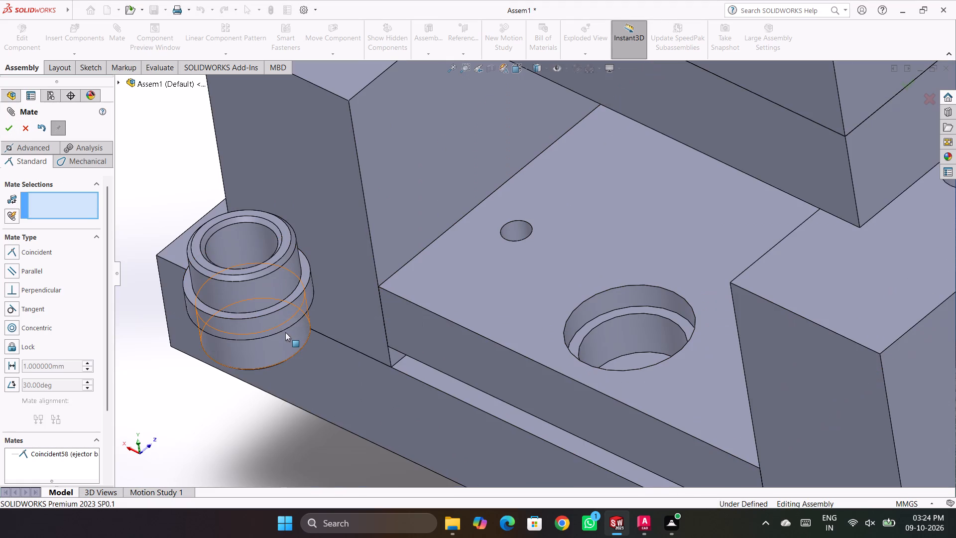
{"action": "left_click", "coordinate": [285, 334]}
{"action": "left_click", "coordinate": [618, 331]}
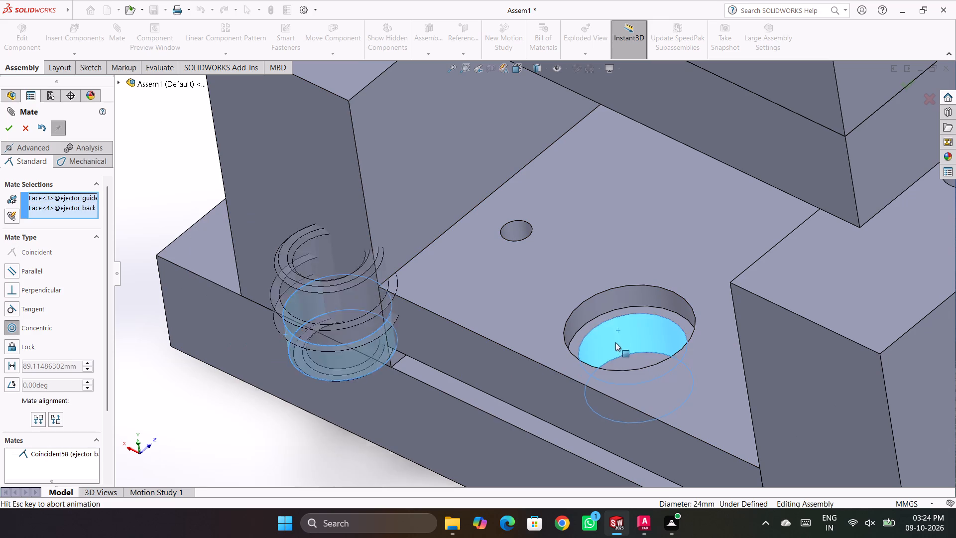
{"action": "left_click", "coordinate": [10, 126]}
{"action": "left_click", "coordinate": [241, 443]}
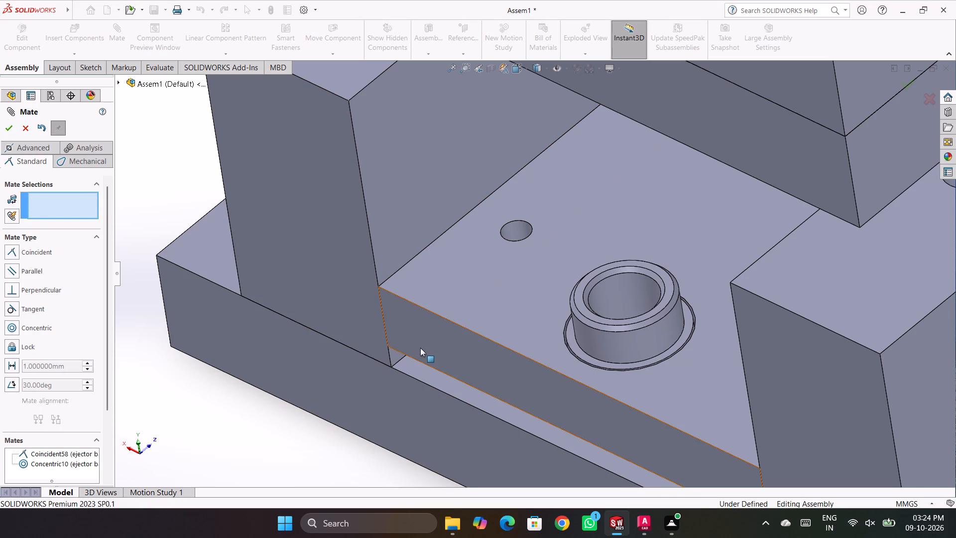
{"action": "left_click", "coordinate": [13, 125]}
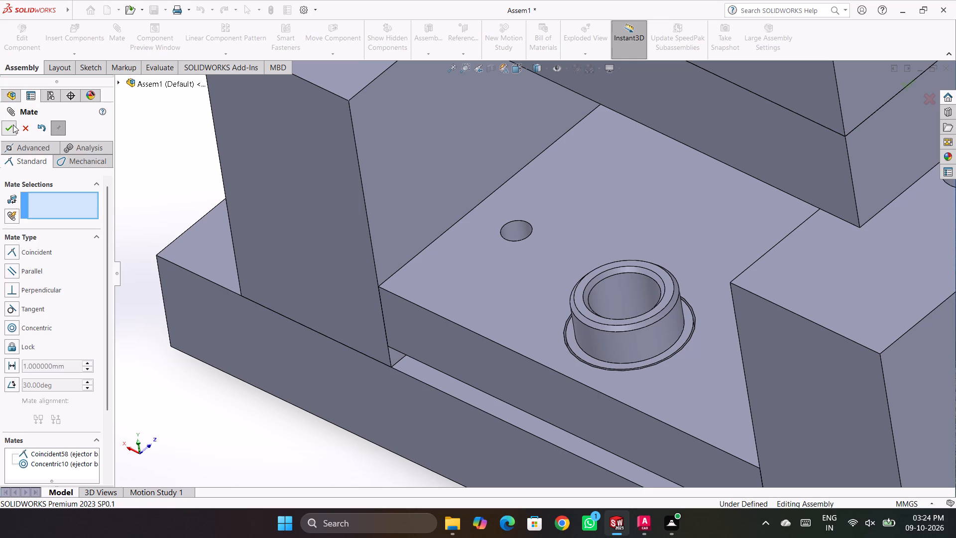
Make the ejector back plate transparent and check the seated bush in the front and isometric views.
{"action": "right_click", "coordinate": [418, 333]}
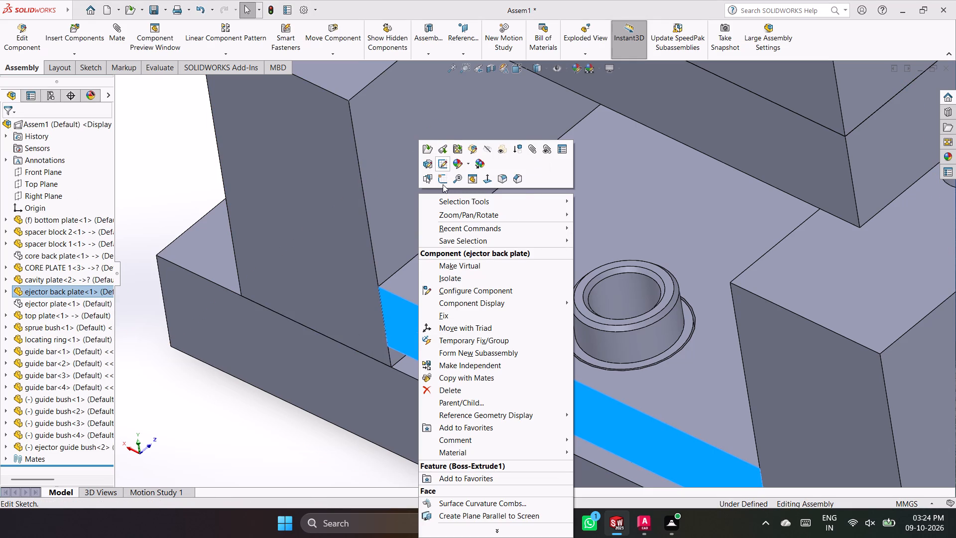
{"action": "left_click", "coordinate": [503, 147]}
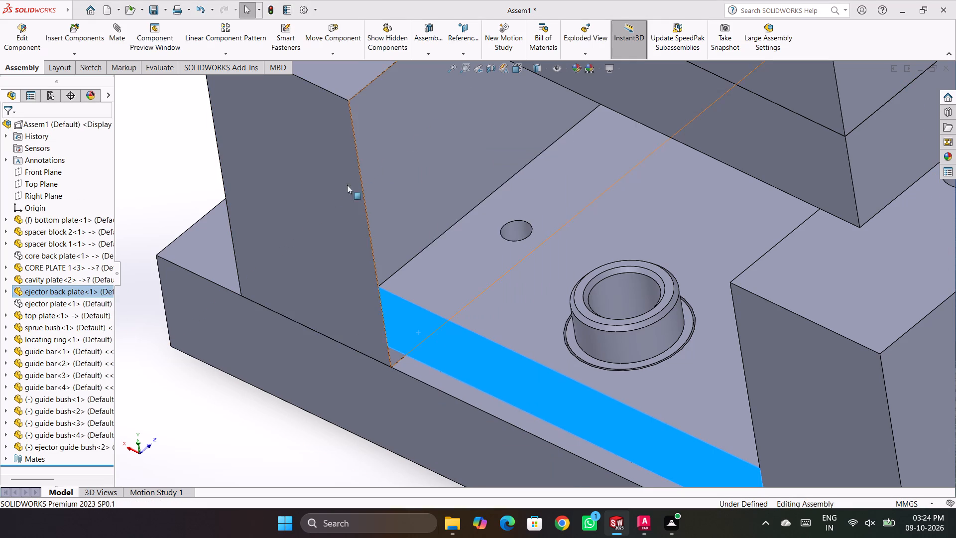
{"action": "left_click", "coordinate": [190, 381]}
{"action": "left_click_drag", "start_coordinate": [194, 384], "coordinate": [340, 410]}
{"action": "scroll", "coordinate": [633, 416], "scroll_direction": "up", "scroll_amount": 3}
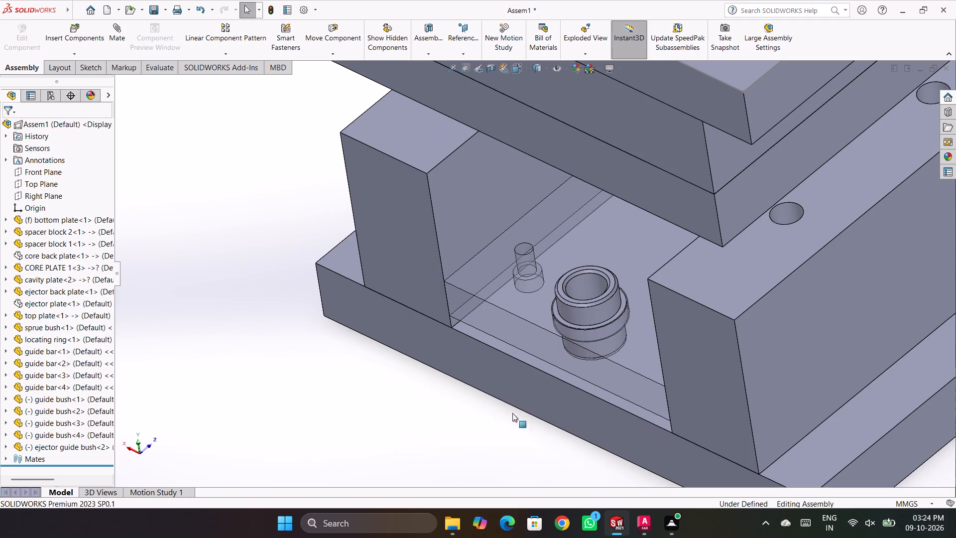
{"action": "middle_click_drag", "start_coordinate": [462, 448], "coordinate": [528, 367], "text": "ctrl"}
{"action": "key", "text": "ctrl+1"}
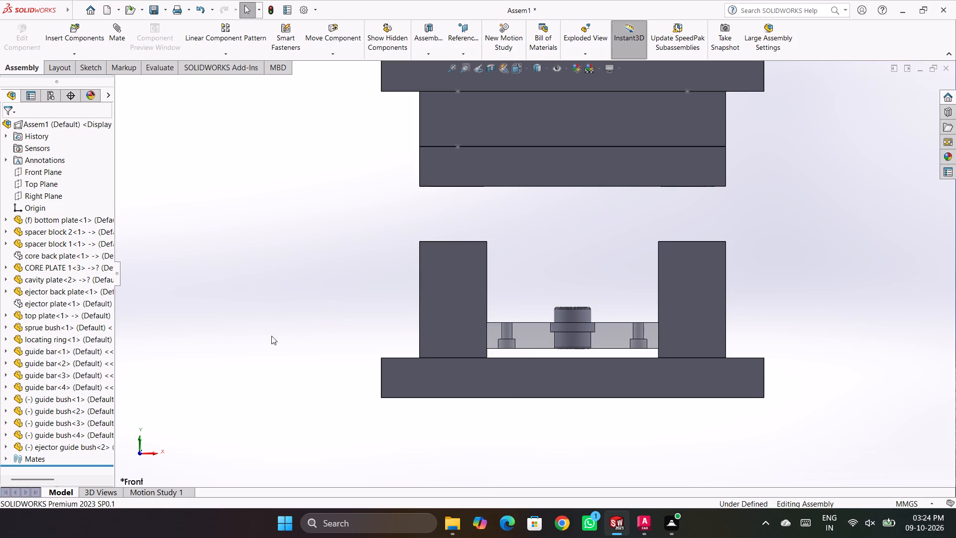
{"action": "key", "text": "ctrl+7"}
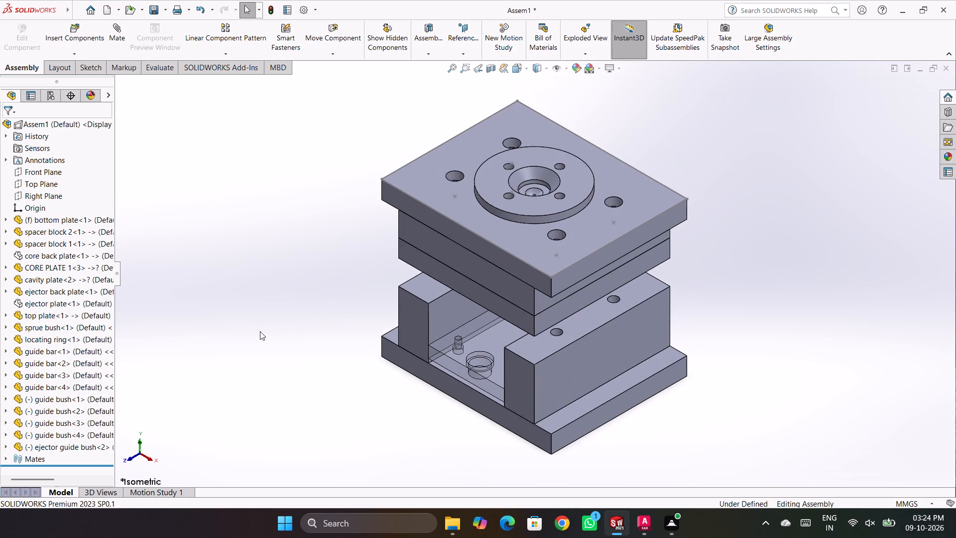
Insert a second copy of the open ejector guide bush part, placed freely in front of the bottom plate near the empty counterbored hole.
{"action": "scroll", "coordinate": [491, 377], "scroll_direction": "down", "scroll_amount": 3}
{"action": "middle_click_drag", "start_coordinate": [467, 412], "coordinate": [536, 416]}
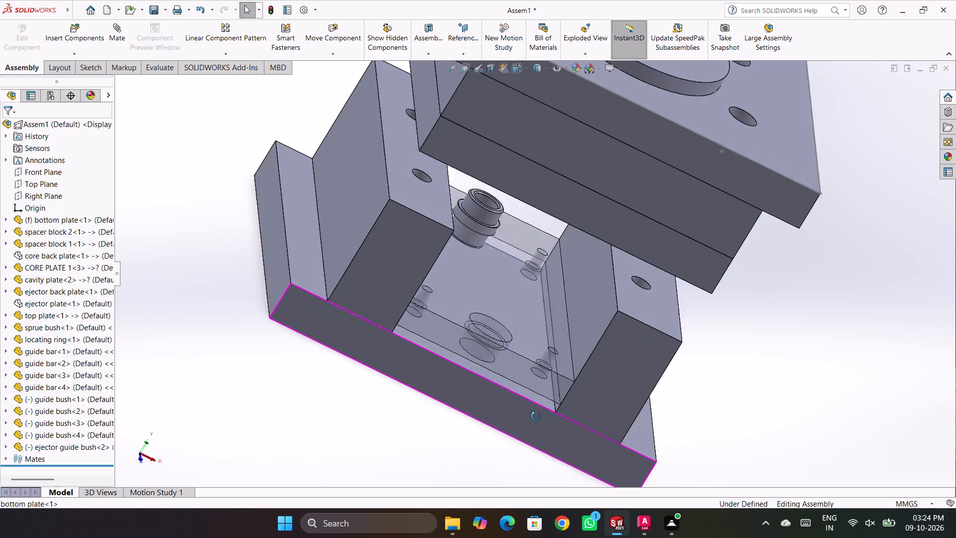
{"action": "middle_click_drag", "start_coordinate": [536, 416], "coordinate": [478, 391]}
{"action": "scroll", "coordinate": [476, 390], "scroll_direction": "down", "scroll_amount": 1}
{"action": "scroll", "coordinate": [498, 295], "scroll_direction": "up", "scroll_amount": 3}
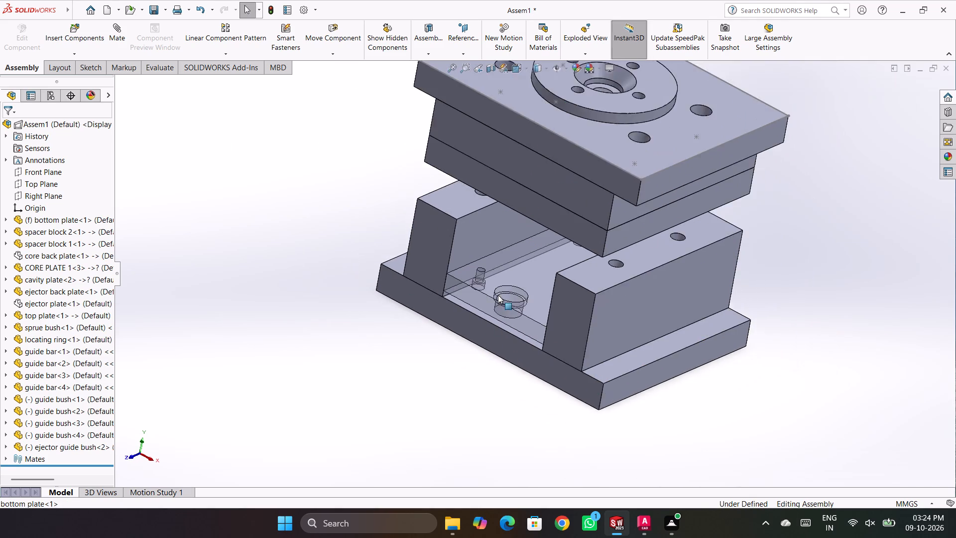
{"action": "scroll", "coordinate": [498, 295], "scroll_direction": "down", "scroll_amount": 5}
{"action": "scroll", "coordinate": [539, 264], "scroll_direction": "down", "scroll_amount": 2}
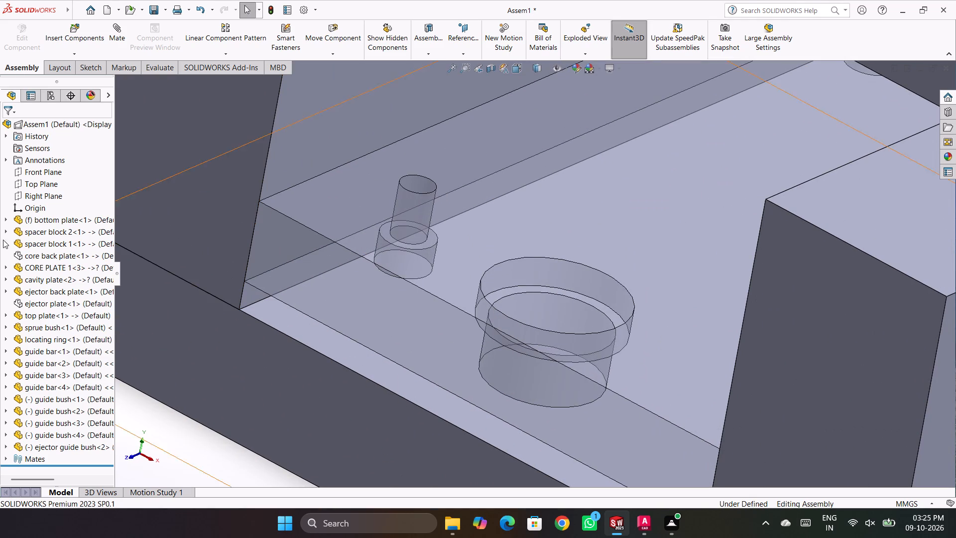
{"action": "left_click", "coordinate": [77, 27]}
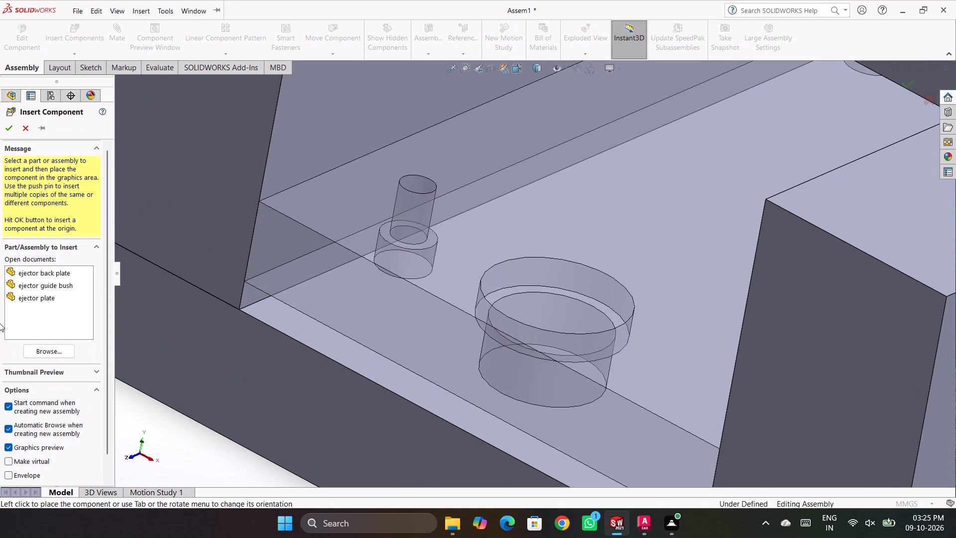
{"action": "left_click", "coordinate": [62, 285]}
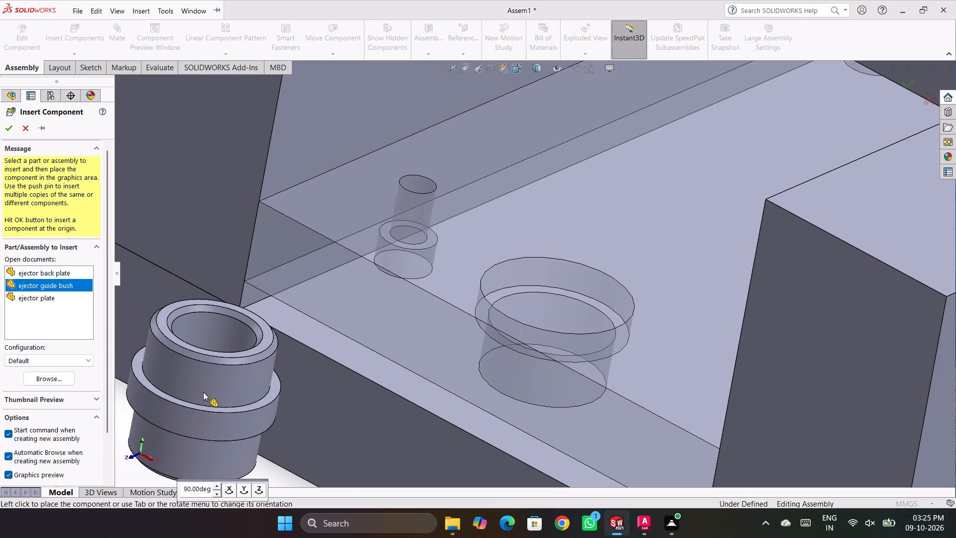
{"action": "left_click", "coordinate": [203, 392]}
{"action": "scroll", "coordinate": [349, 370], "scroll_direction": "up", "scroll_amount": 1}
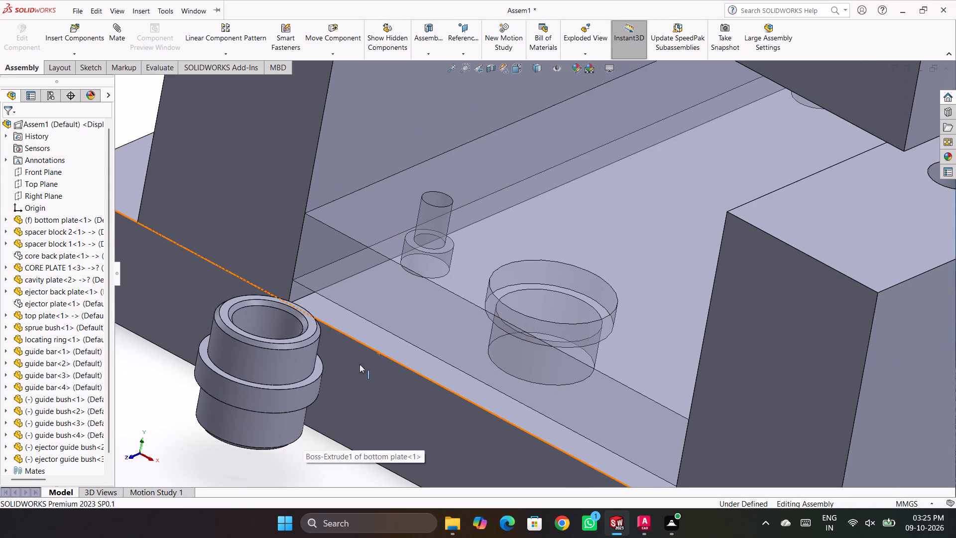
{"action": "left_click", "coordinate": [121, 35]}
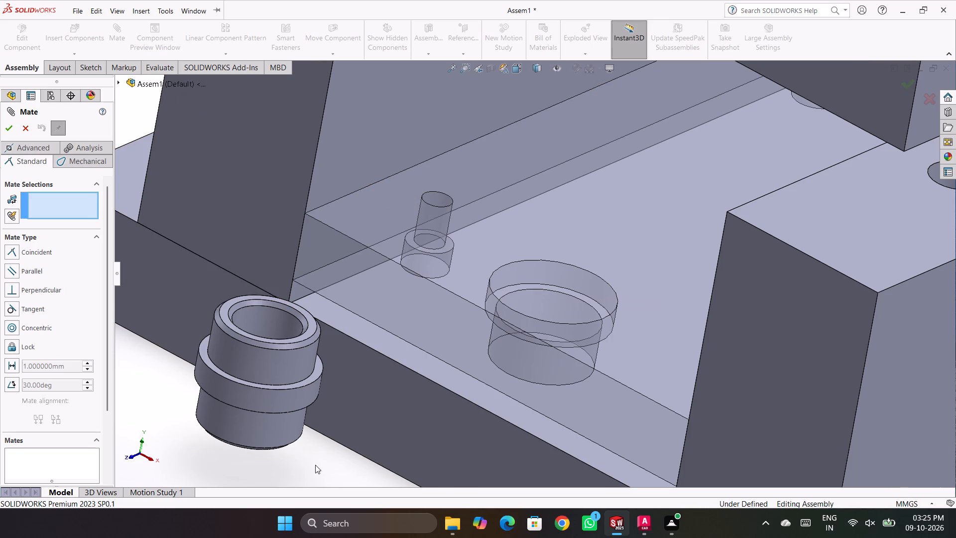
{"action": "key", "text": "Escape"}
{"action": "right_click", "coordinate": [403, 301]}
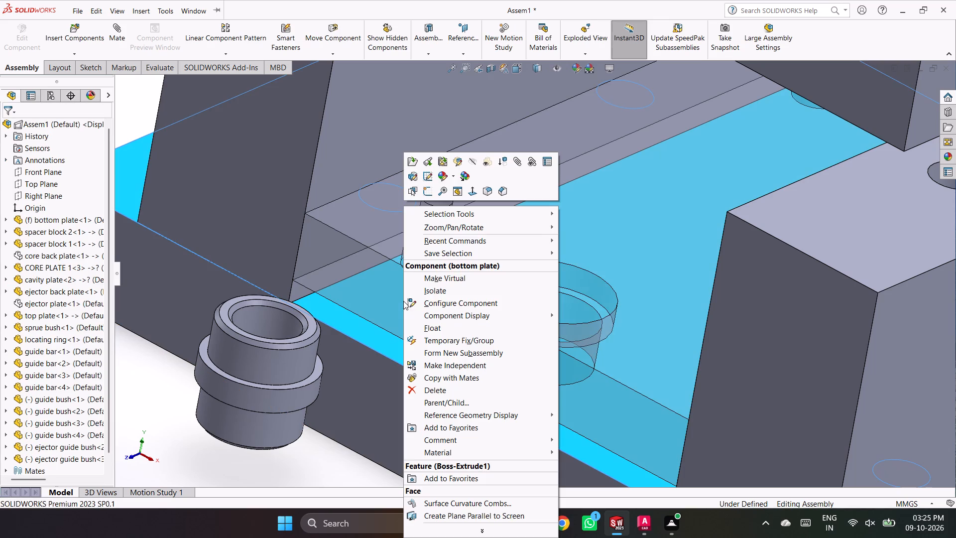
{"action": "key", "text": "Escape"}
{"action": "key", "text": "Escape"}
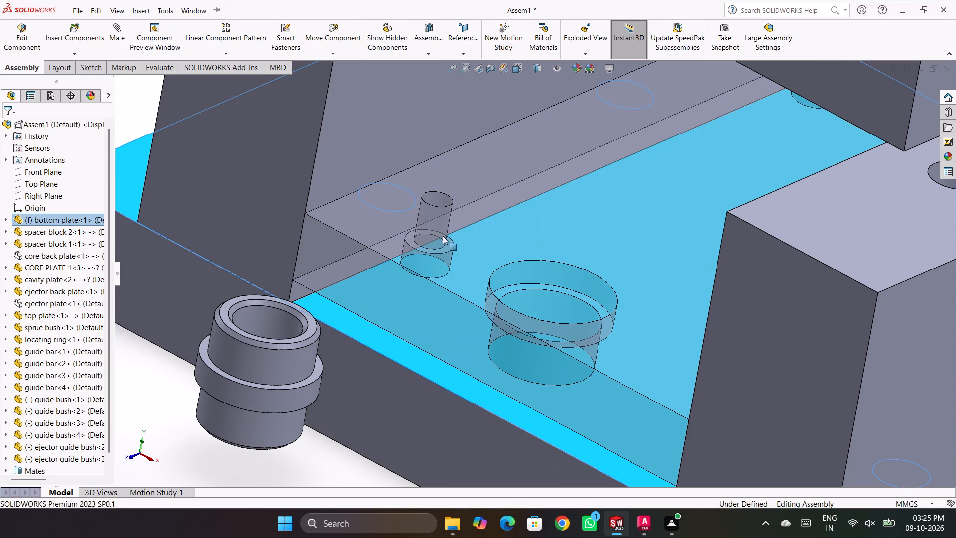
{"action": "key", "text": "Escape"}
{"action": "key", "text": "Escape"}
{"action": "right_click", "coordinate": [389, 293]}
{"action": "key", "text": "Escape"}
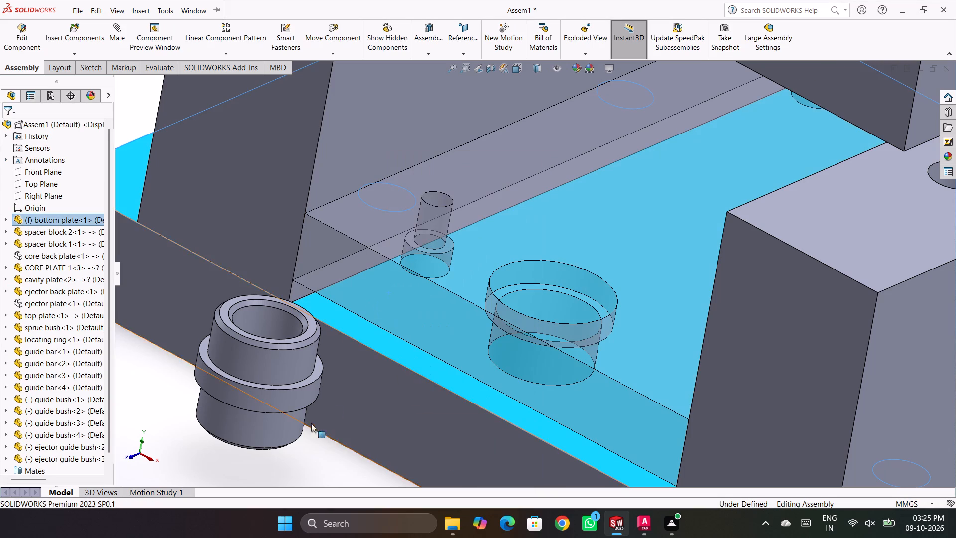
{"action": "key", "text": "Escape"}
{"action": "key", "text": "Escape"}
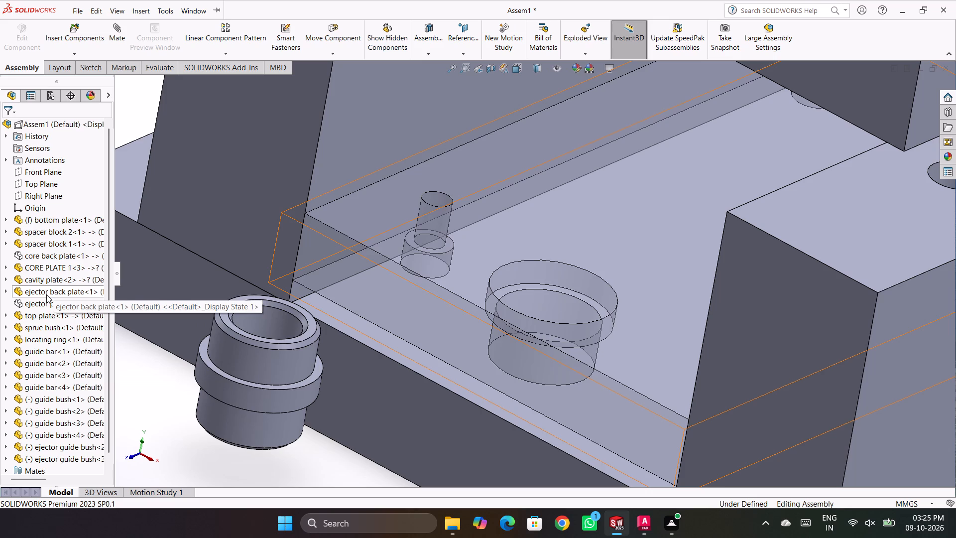
Turn off the transparency of the ejector back plate.
{"action": "scroll", "coordinate": [48, 320], "scroll_direction": "down", "scroll_amount": 2}
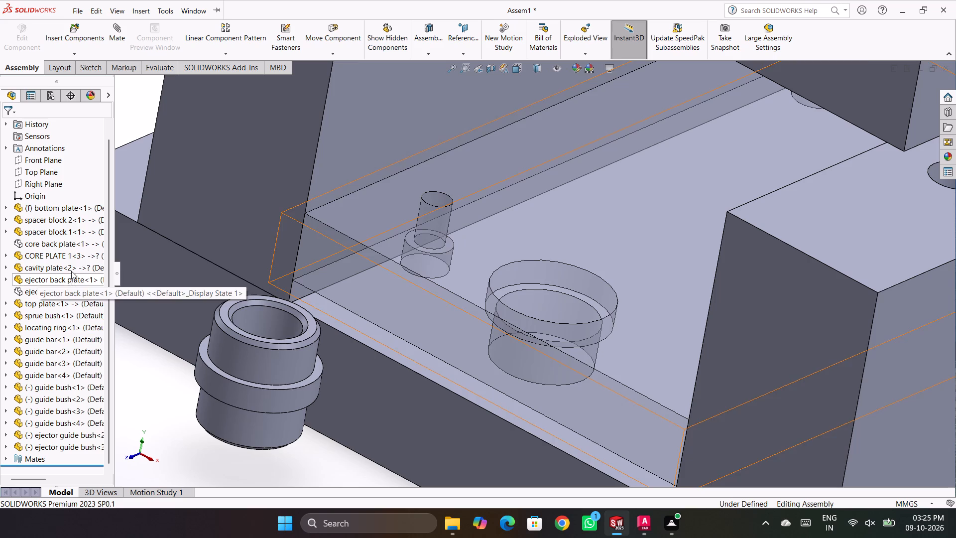
{"action": "scroll", "coordinate": [59, 227], "scroll_direction": "up", "scroll_amount": 2}
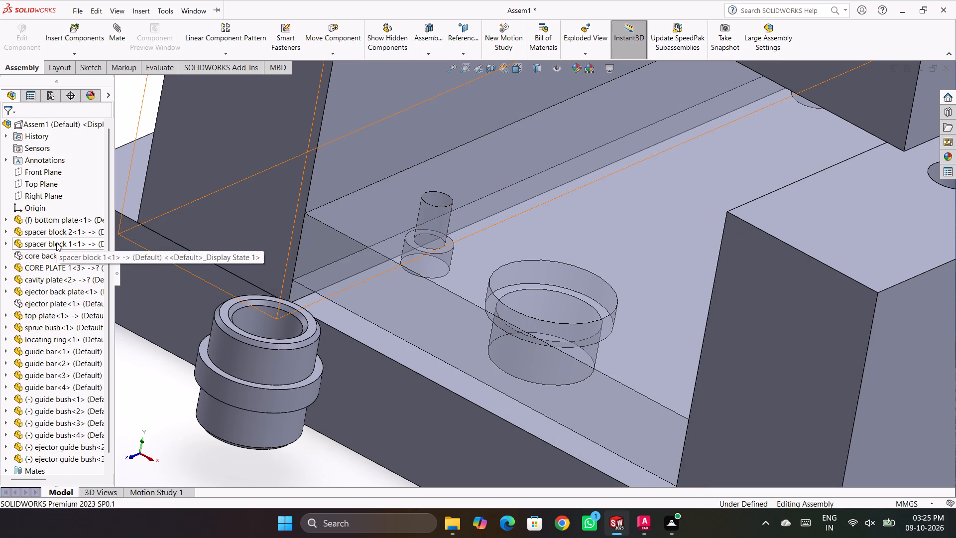
{"action": "left_click", "coordinate": [46, 271]}
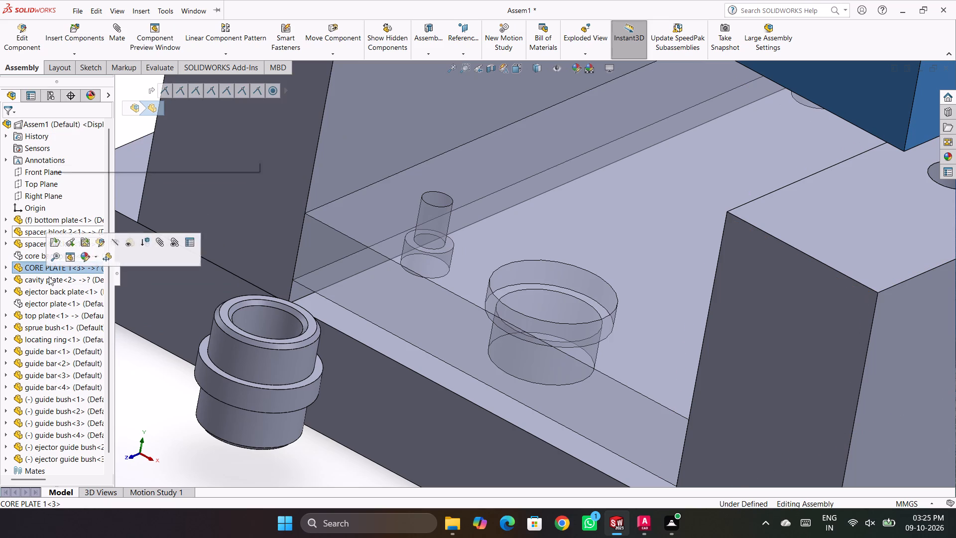
{"action": "left_click", "coordinate": [53, 290]}
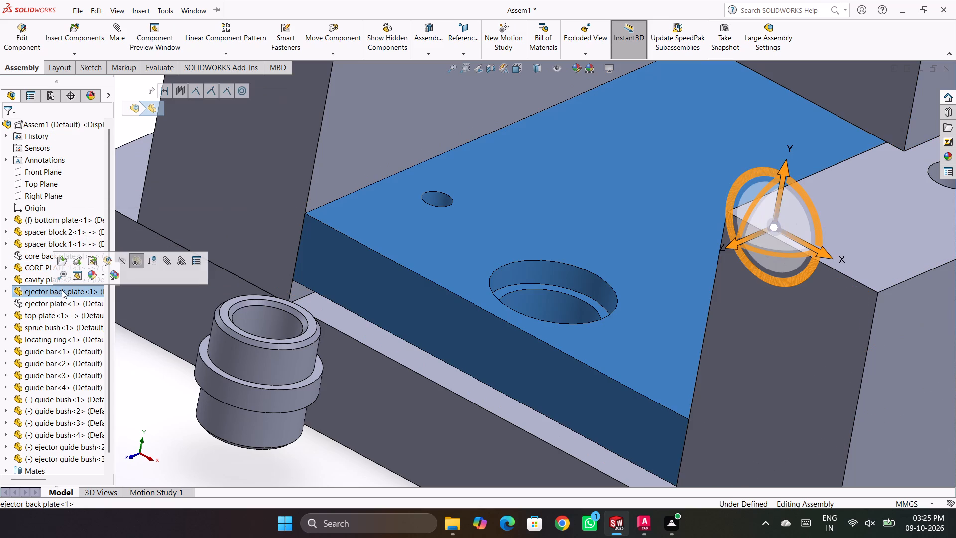
{"action": "left_click", "coordinate": [133, 259]}
{"action": "left_click", "coordinate": [332, 457]}
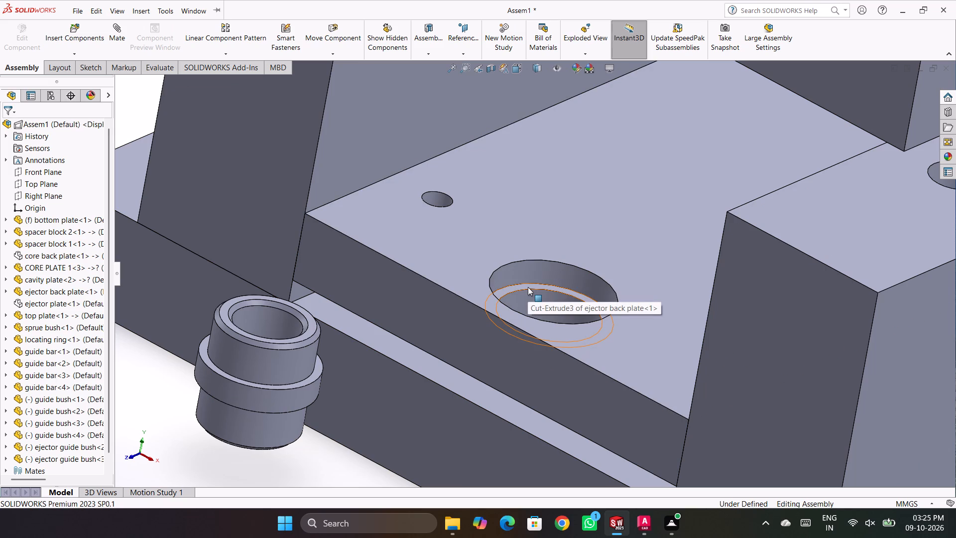
{"action": "right_click", "coordinate": [131, 376]}
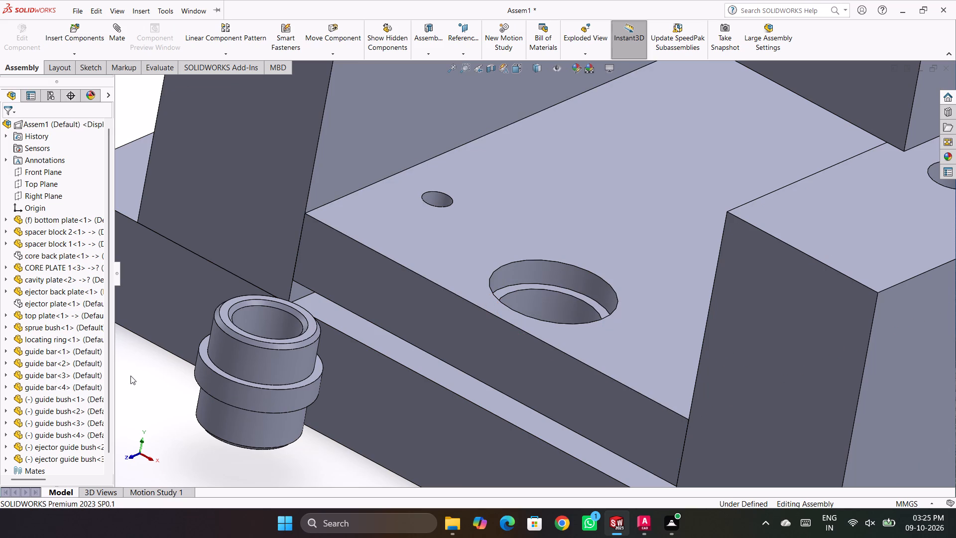
Mate the underside of the new ejector guide bush's collar coincident with the counterbore ledge of the ejector back plate's empty hole.
{"action": "right_click_drag", "start_coordinate": [299, 460], "coordinate": [340, 443]}
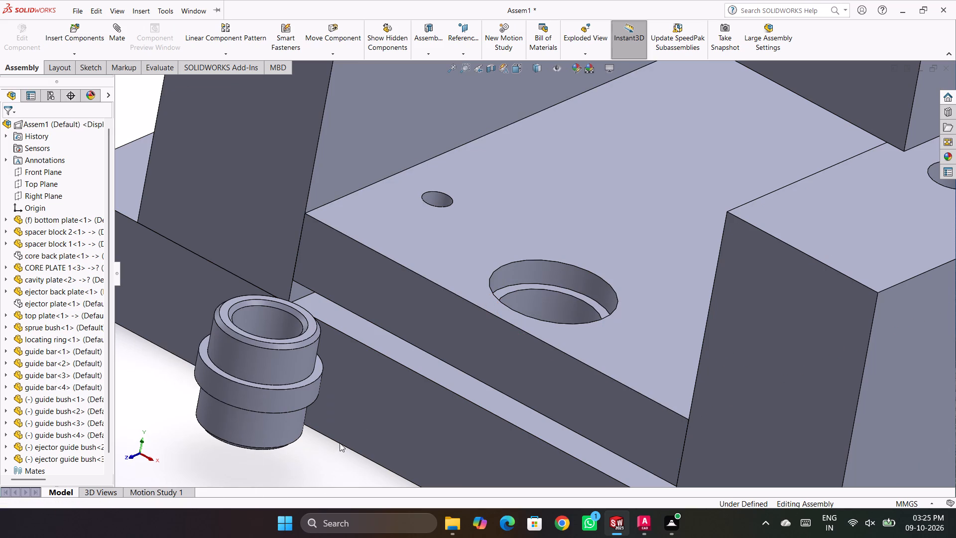
{"action": "right_click_drag", "start_coordinate": [340, 443], "coordinate": [329, 444]}
{"action": "right_click", "coordinate": [301, 445]}
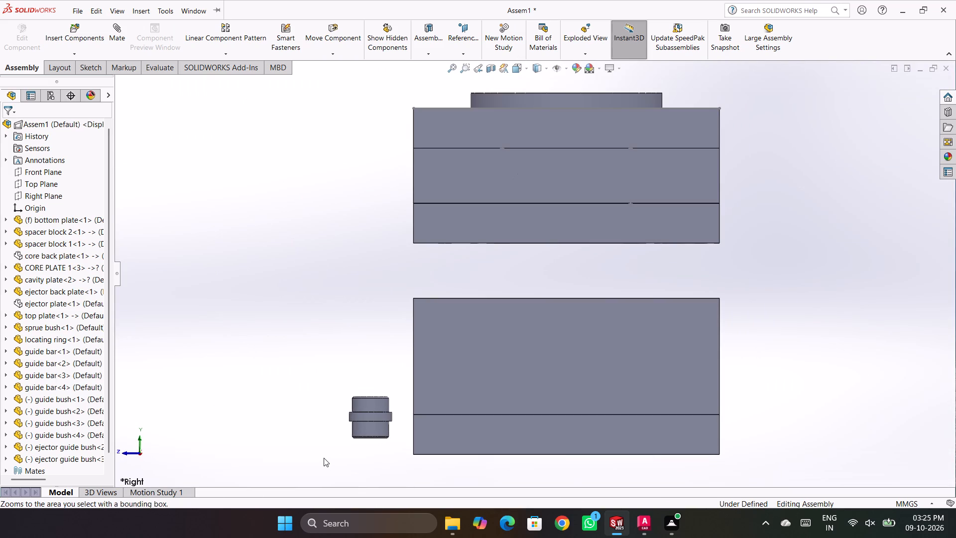
{"action": "scroll", "coordinate": [295, 340], "scroll_direction": "up", "scroll_amount": 2}
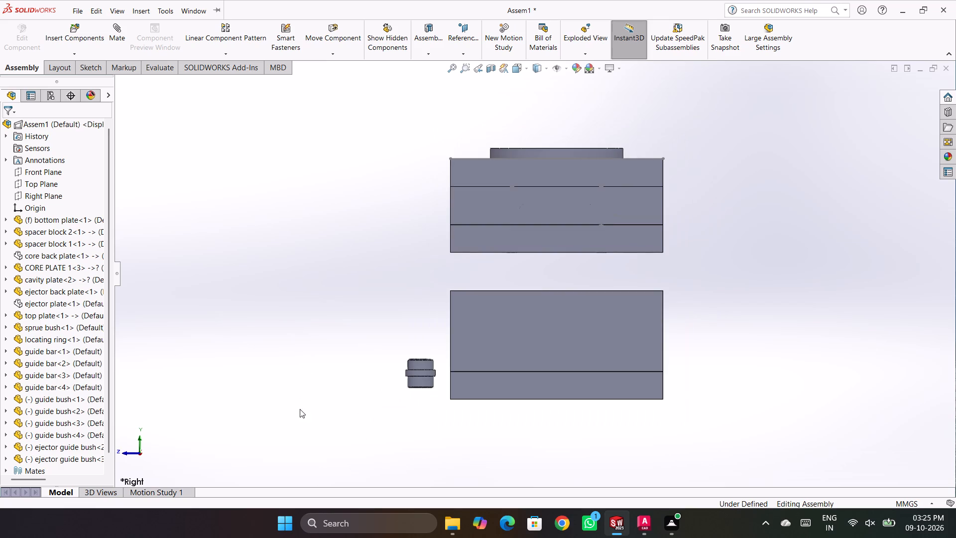
{"action": "middle_click_drag", "start_coordinate": [304, 412], "coordinate": [387, 436]}
{"action": "scroll", "coordinate": [559, 357], "scroll_direction": "down", "scroll_amount": 4}
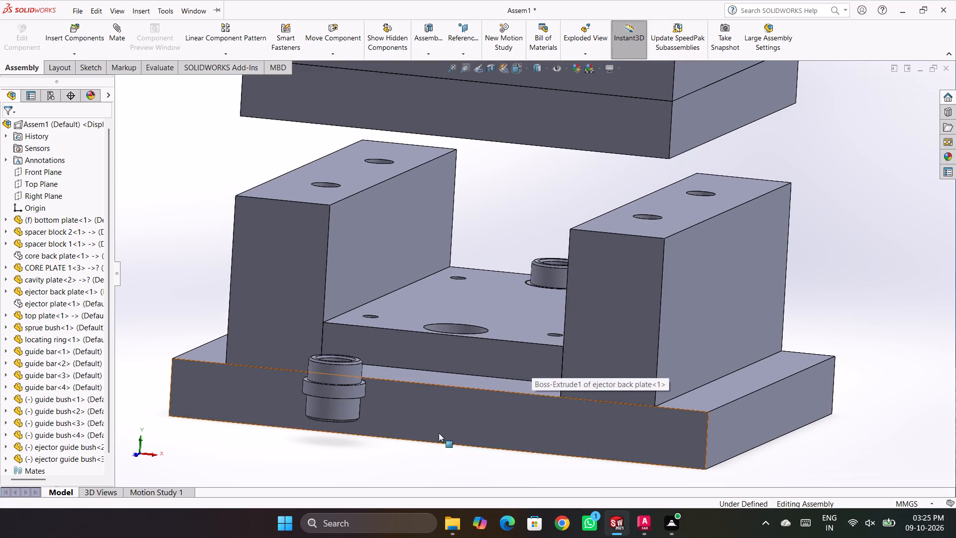
{"action": "middle_click_drag", "start_coordinate": [428, 455], "coordinate": [391, 503]}
{"action": "scroll", "coordinate": [418, 318], "scroll_direction": "up", "scroll_amount": 2}
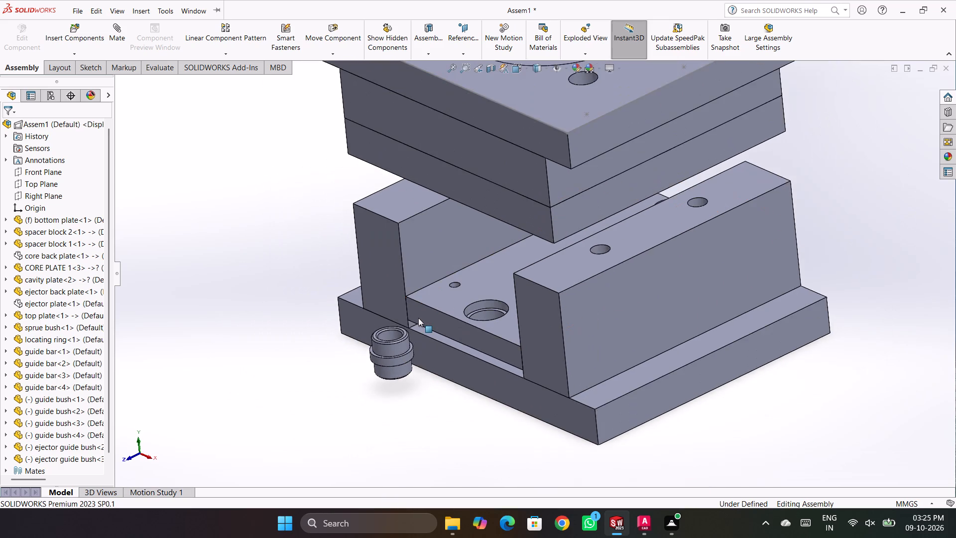
{"action": "scroll", "coordinate": [418, 318], "scroll_direction": "down", "scroll_amount": 4}
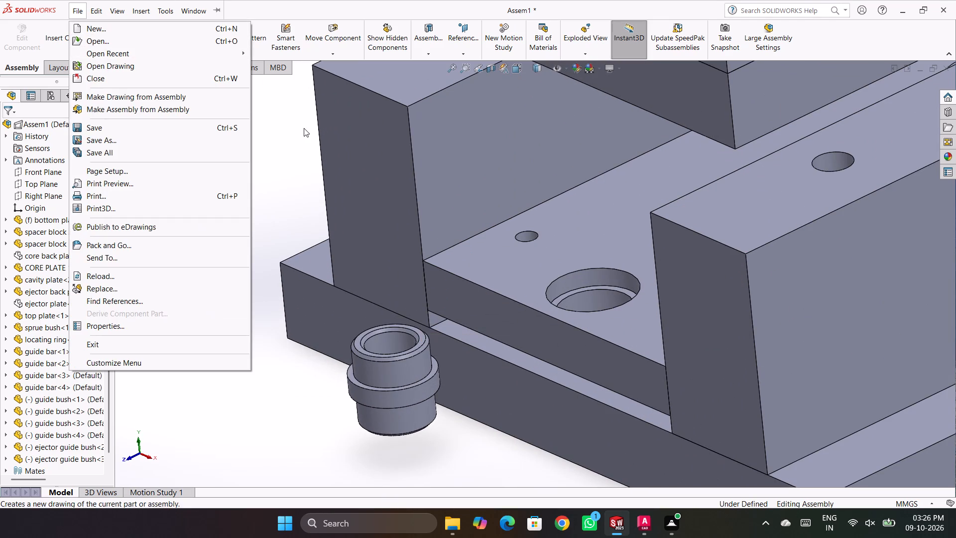
{"action": "left_click", "coordinate": [301, 127]}
{"action": "left_click", "coordinate": [118, 34]}
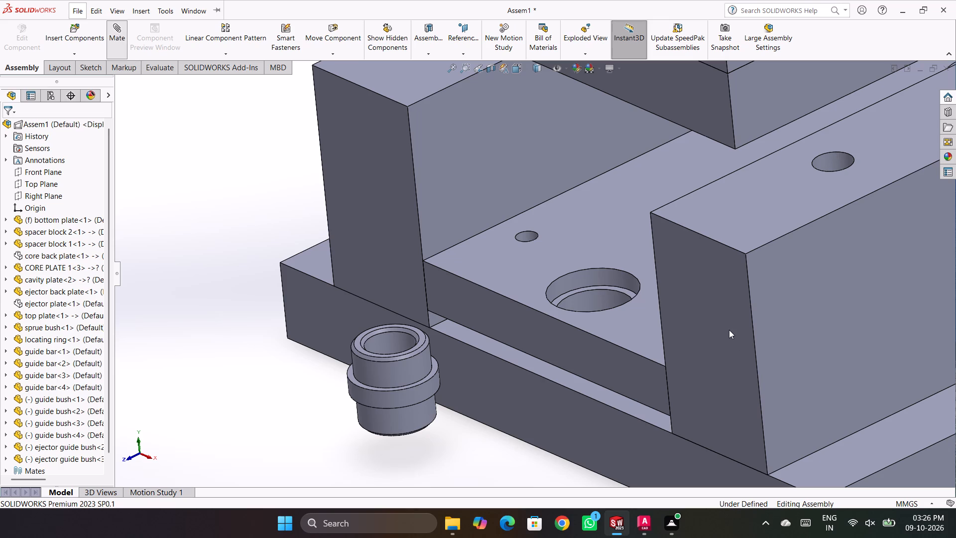
{"action": "scroll", "coordinate": [593, 259], "scroll_direction": "down", "scroll_amount": 5}
{"action": "scroll", "coordinate": [611, 318], "scroll_direction": "down", "scroll_amount": 2}
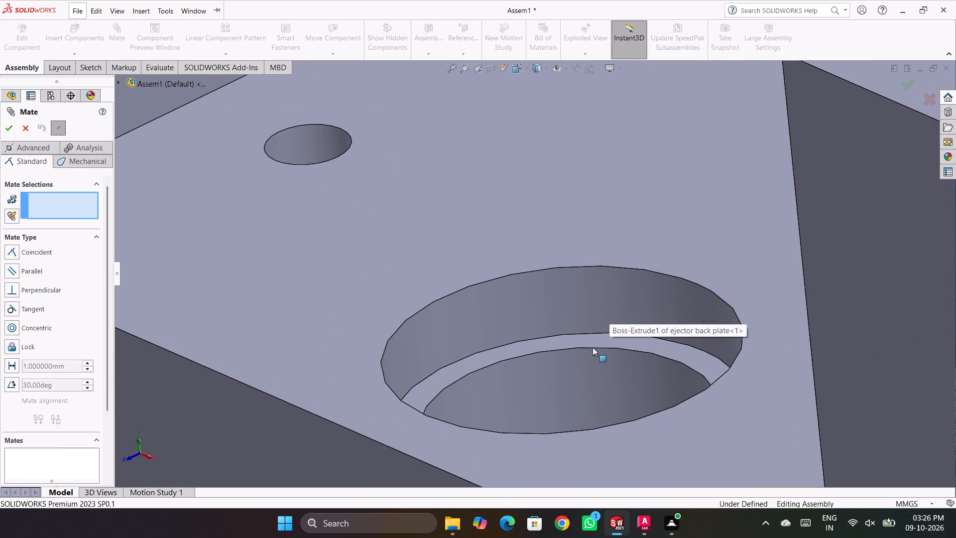
{"action": "left_click", "coordinate": [599, 340]}
{"action": "scroll", "coordinate": [586, 388], "scroll_direction": "up", "scroll_amount": 8}
{"action": "middle_click_drag", "start_coordinate": [423, 423], "coordinate": [439, 269]}
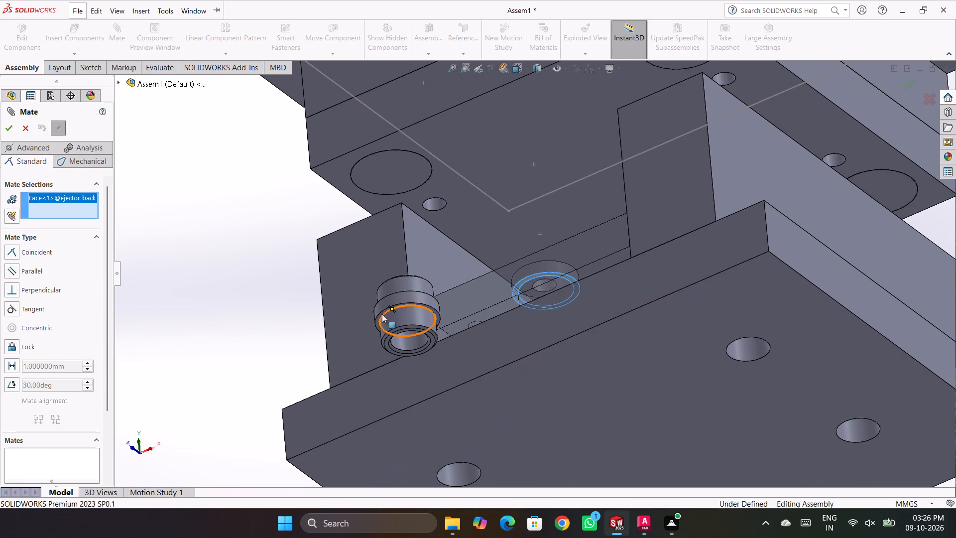
{"action": "scroll", "coordinate": [384, 323], "scroll_direction": "down", "scroll_amount": 5}
{"action": "scroll", "coordinate": [441, 309], "scroll_direction": "down", "scroll_amount": 4}
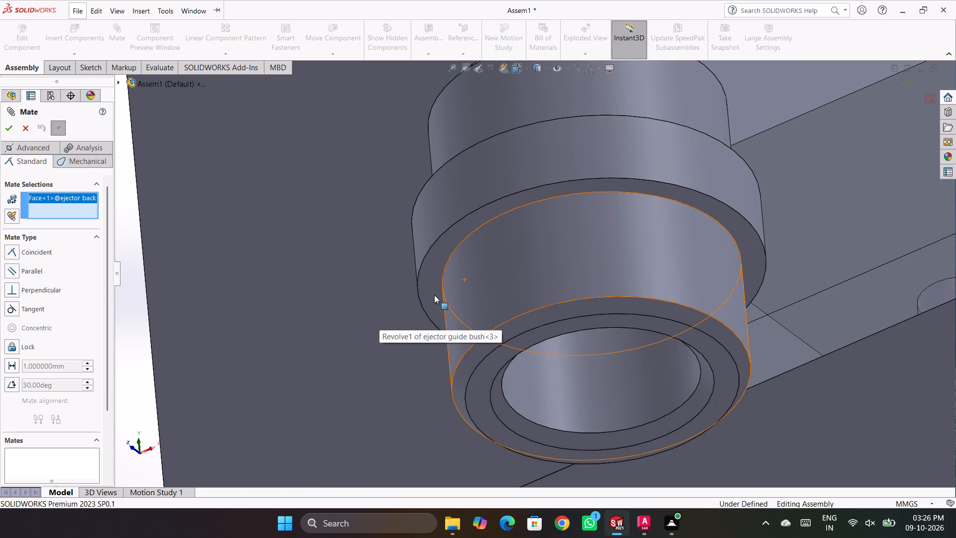
{"action": "left_click", "coordinate": [431, 292]}
{"action": "scroll", "coordinate": [450, 304], "scroll_direction": "up", "scroll_amount": 2}
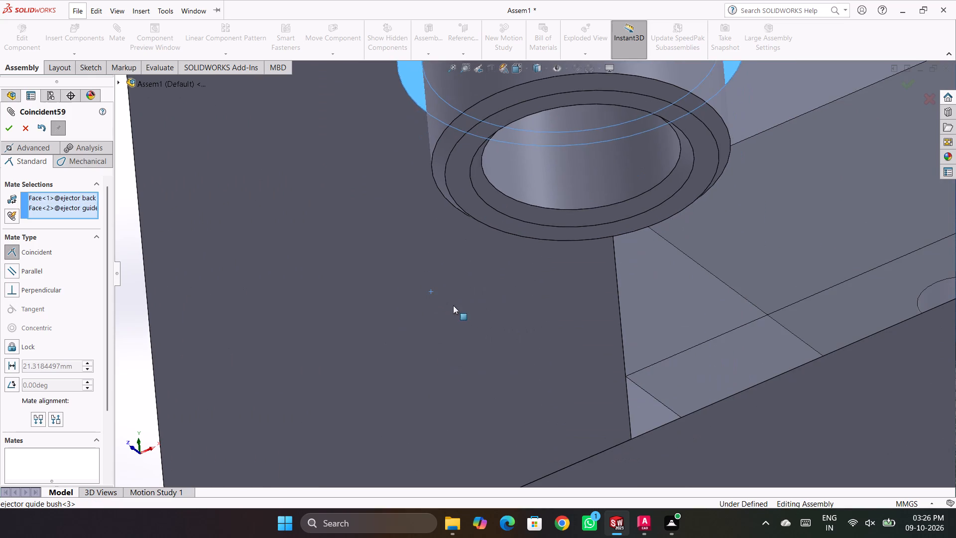
{"action": "scroll", "coordinate": [453, 305], "scroll_direction": "up", "scroll_amount": 8}
{"action": "left_click", "coordinate": [440, 323]}
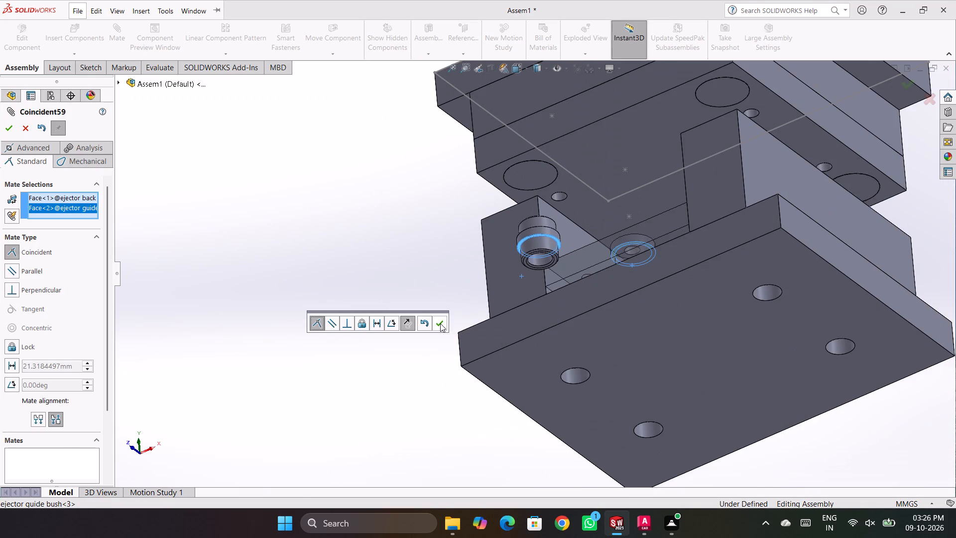
Mate the bush's lower cylindrical face concentric with the bore of the same counterbored hole, and finish the Mate command.
{"action": "scroll", "coordinate": [531, 437], "scroll_direction": "down", "scroll_amount": 5}
{"action": "scroll", "coordinate": [645, 375], "scroll_direction": "up", "scroll_amount": 8}
{"action": "middle_click_drag", "start_coordinate": [685, 359], "coordinate": [659, 484]}
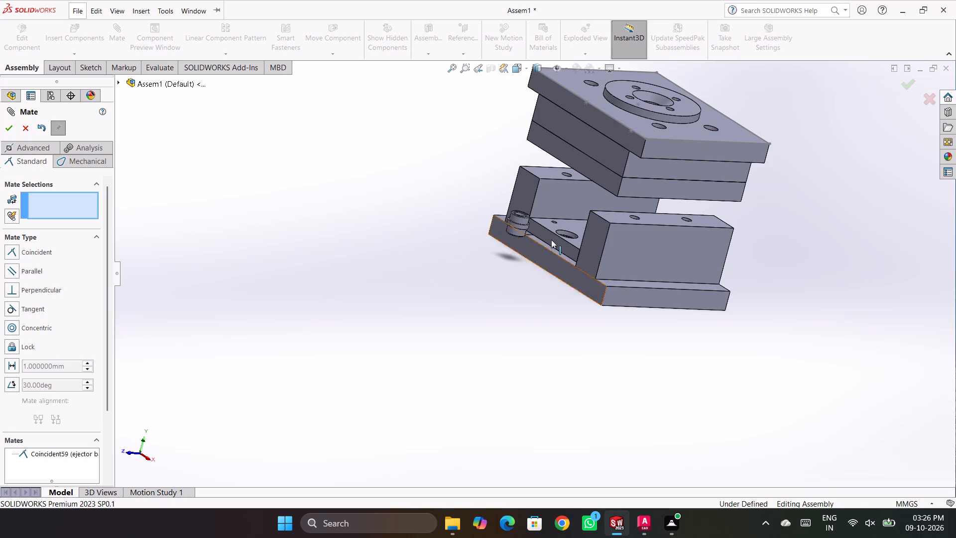
{"action": "scroll", "coordinate": [540, 207], "scroll_direction": "down", "scroll_amount": 4}
{"action": "scroll", "coordinate": [610, 293], "scroll_direction": "down", "scroll_amount": 4}
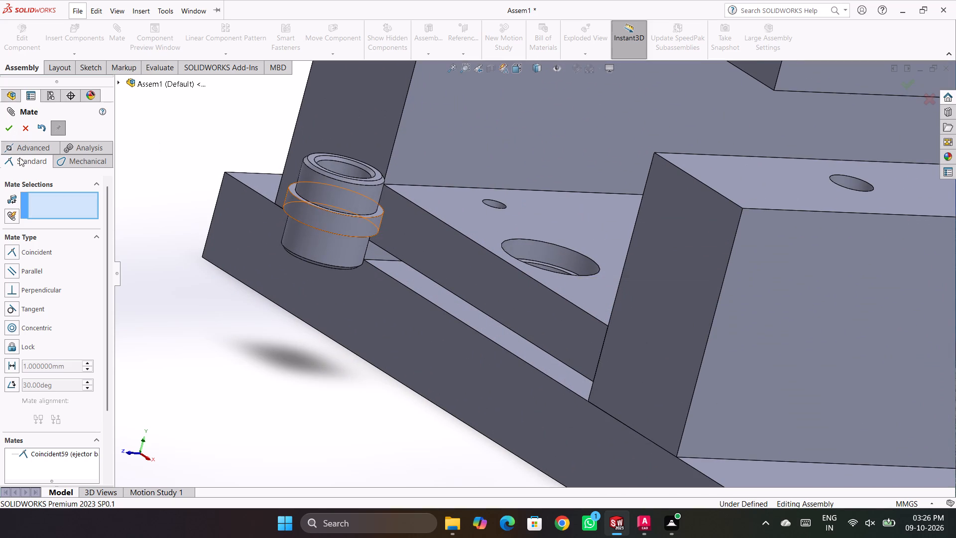
{"action": "left_click", "coordinate": [321, 249]}
{"action": "scroll", "coordinate": [463, 268], "scroll_direction": "up", "scroll_amount": 2}
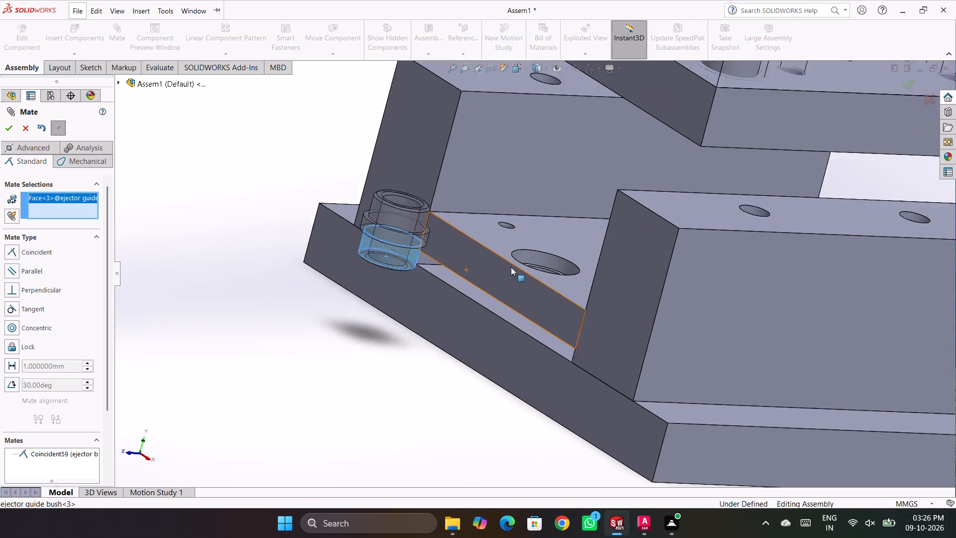
{"action": "scroll", "coordinate": [511, 267], "scroll_direction": "up", "scroll_amount": 1}
{"action": "scroll", "coordinate": [556, 248], "scroll_direction": "down", "scroll_amount": 7}
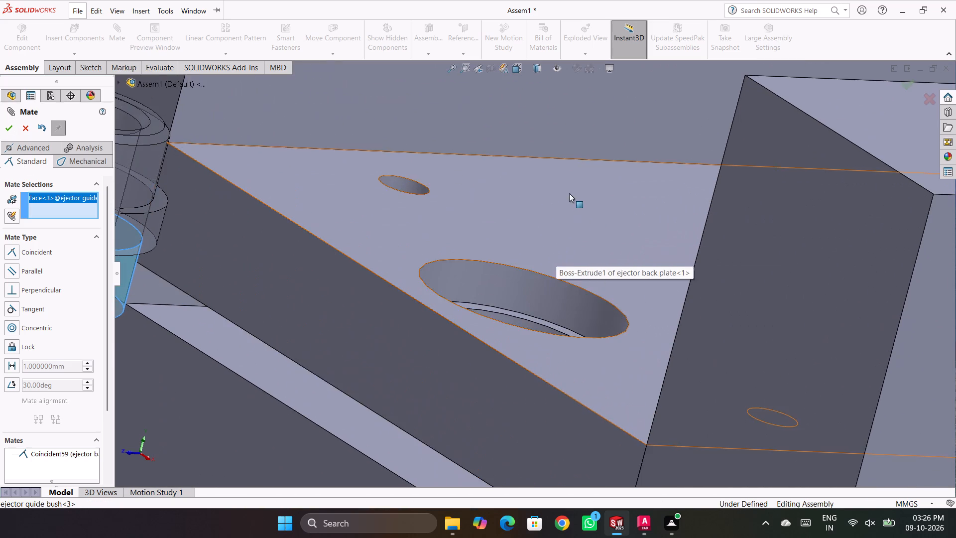
{"action": "middle_click_drag", "start_coordinate": [570, 191], "coordinate": [557, 263]}
{"action": "left_click", "coordinate": [412, 457]}
{"action": "scroll", "coordinate": [434, 439], "scroll_direction": "up", "scroll_amount": 5}
{"action": "scroll", "coordinate": [520, 374], "scroll_direction": "up", "scroll_amount": 2}
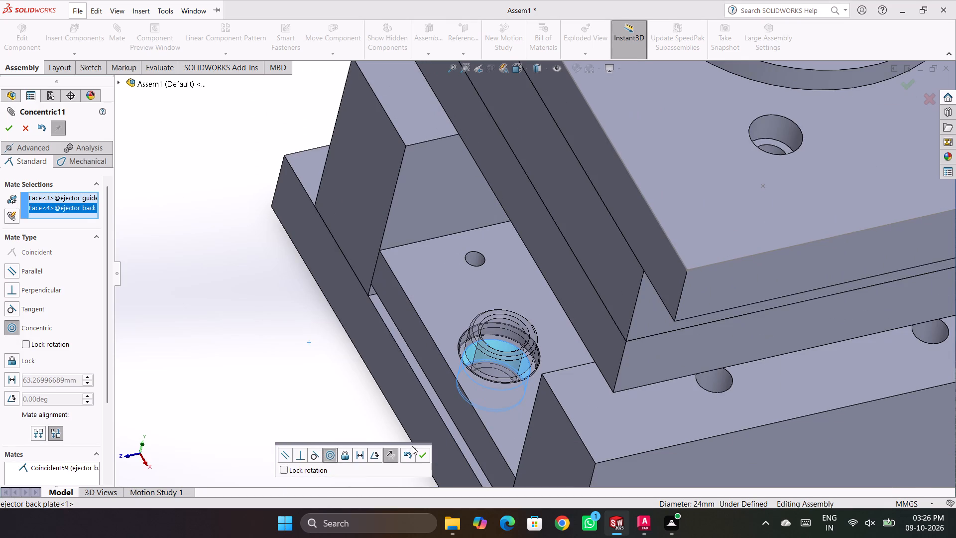
{"action": "left_click", "coordinate": [421, 457]}
{"action": "left_click", "coordinate": [302, 345]}
{"action": "scroll", "coordinate": [338, 377], "scroll_direction": "up", "scroll_amount": 5}
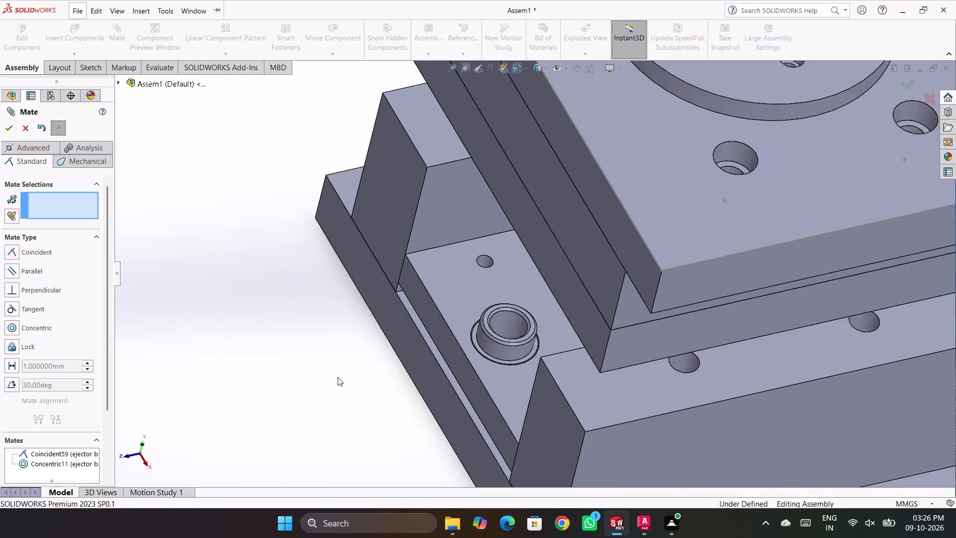
{"action": "left_click", "coordinate": [10, 129]}
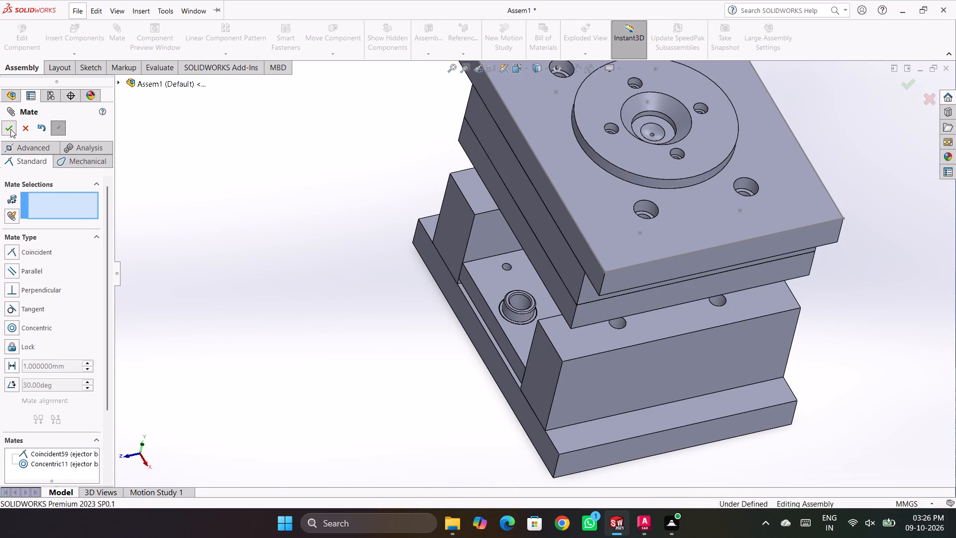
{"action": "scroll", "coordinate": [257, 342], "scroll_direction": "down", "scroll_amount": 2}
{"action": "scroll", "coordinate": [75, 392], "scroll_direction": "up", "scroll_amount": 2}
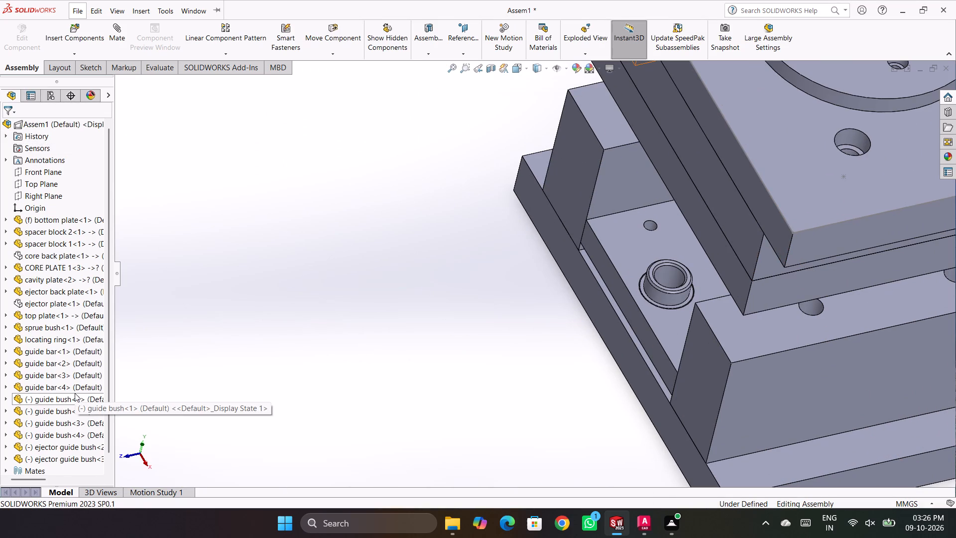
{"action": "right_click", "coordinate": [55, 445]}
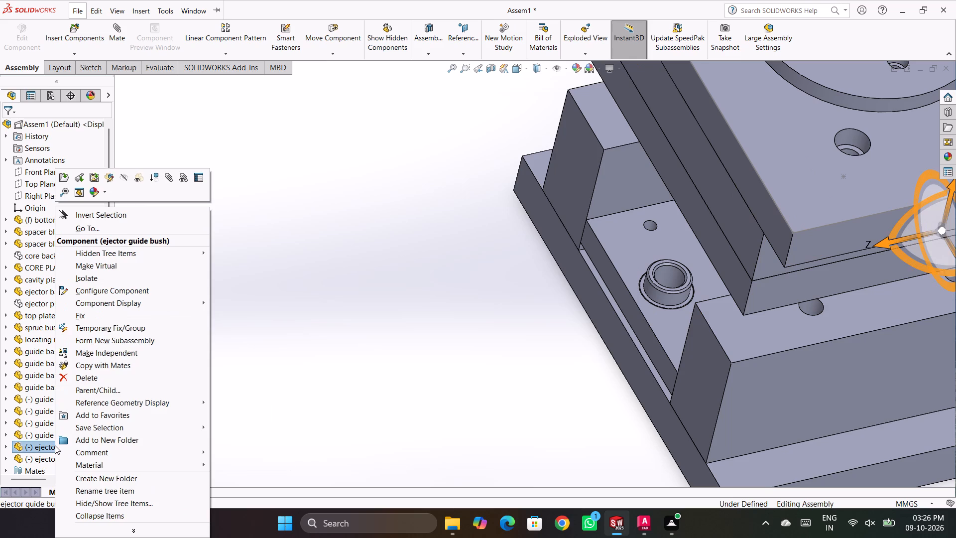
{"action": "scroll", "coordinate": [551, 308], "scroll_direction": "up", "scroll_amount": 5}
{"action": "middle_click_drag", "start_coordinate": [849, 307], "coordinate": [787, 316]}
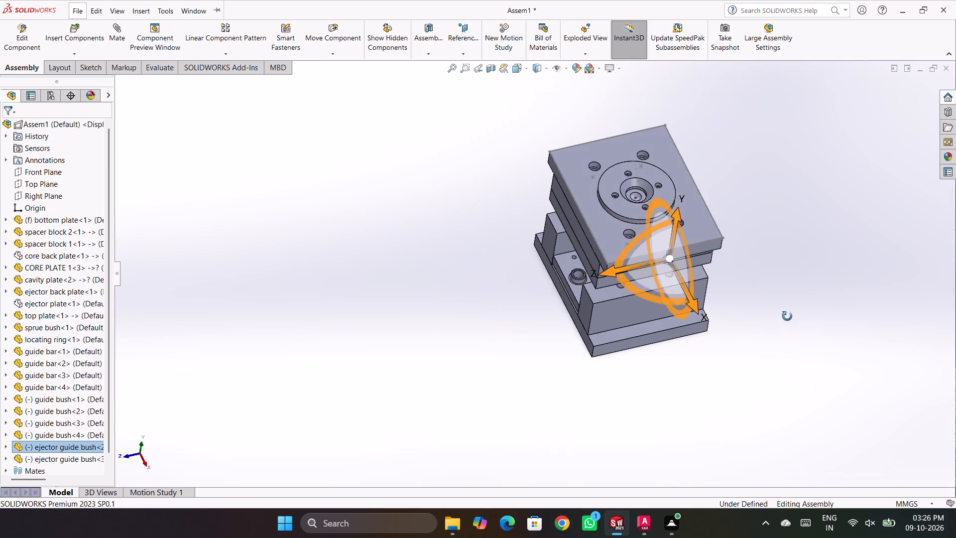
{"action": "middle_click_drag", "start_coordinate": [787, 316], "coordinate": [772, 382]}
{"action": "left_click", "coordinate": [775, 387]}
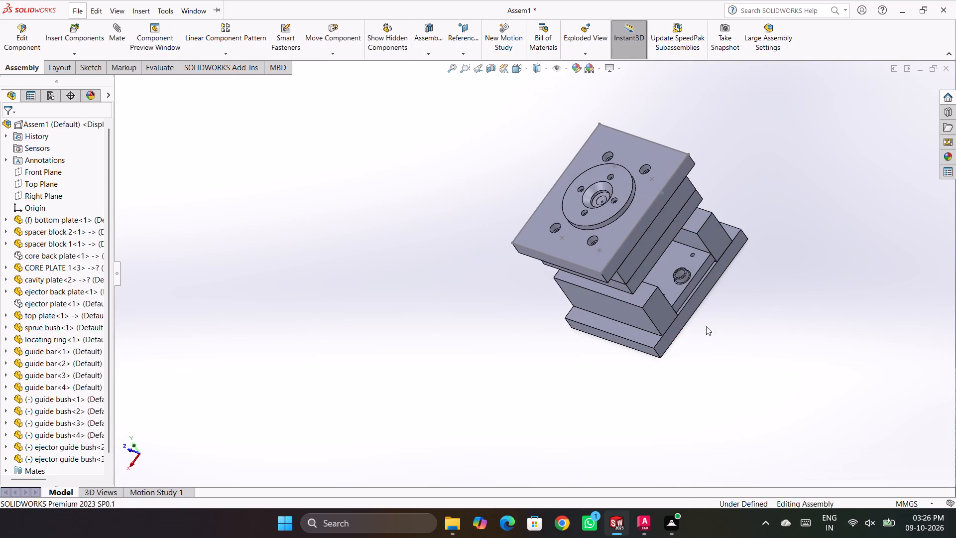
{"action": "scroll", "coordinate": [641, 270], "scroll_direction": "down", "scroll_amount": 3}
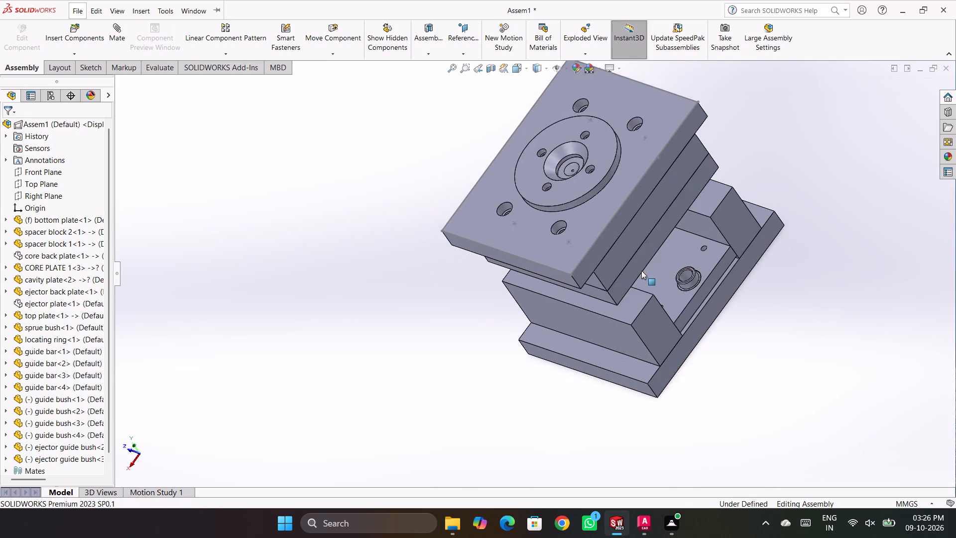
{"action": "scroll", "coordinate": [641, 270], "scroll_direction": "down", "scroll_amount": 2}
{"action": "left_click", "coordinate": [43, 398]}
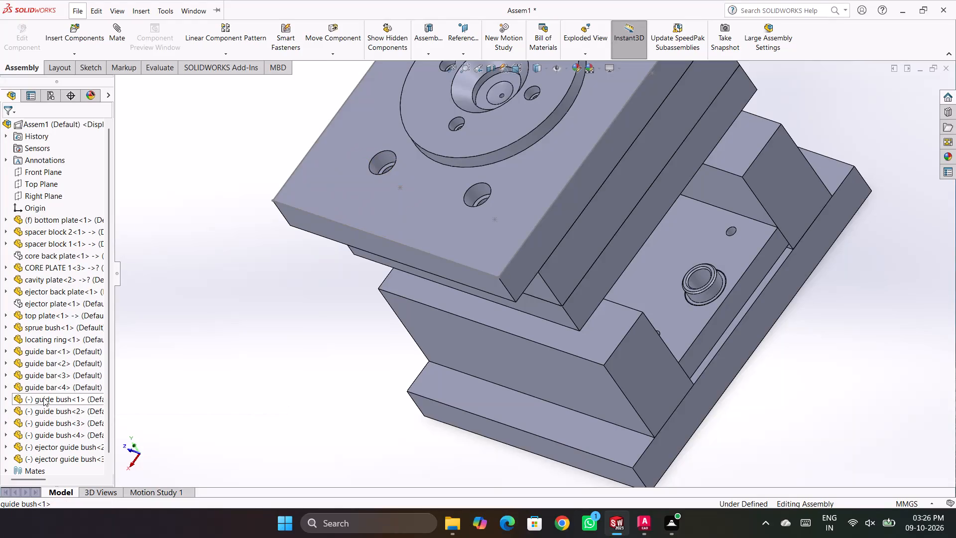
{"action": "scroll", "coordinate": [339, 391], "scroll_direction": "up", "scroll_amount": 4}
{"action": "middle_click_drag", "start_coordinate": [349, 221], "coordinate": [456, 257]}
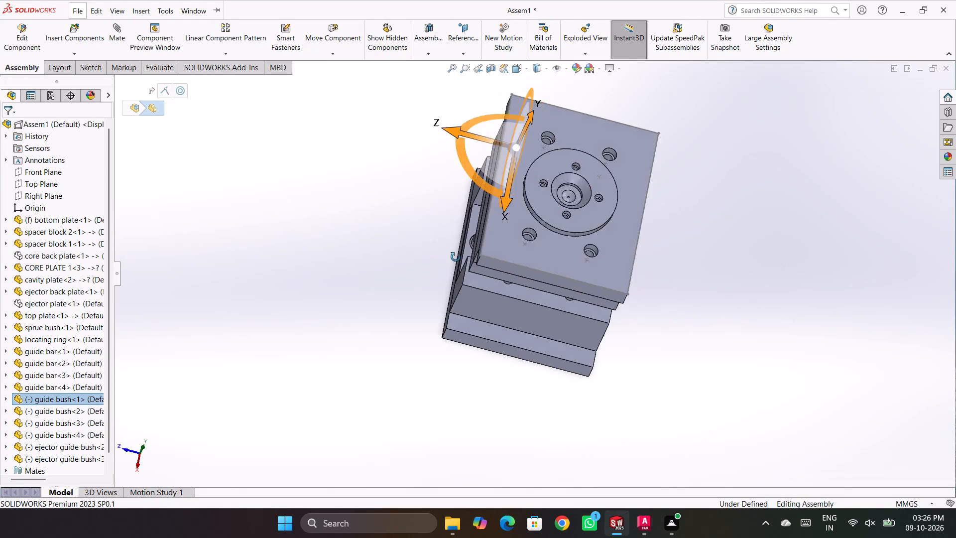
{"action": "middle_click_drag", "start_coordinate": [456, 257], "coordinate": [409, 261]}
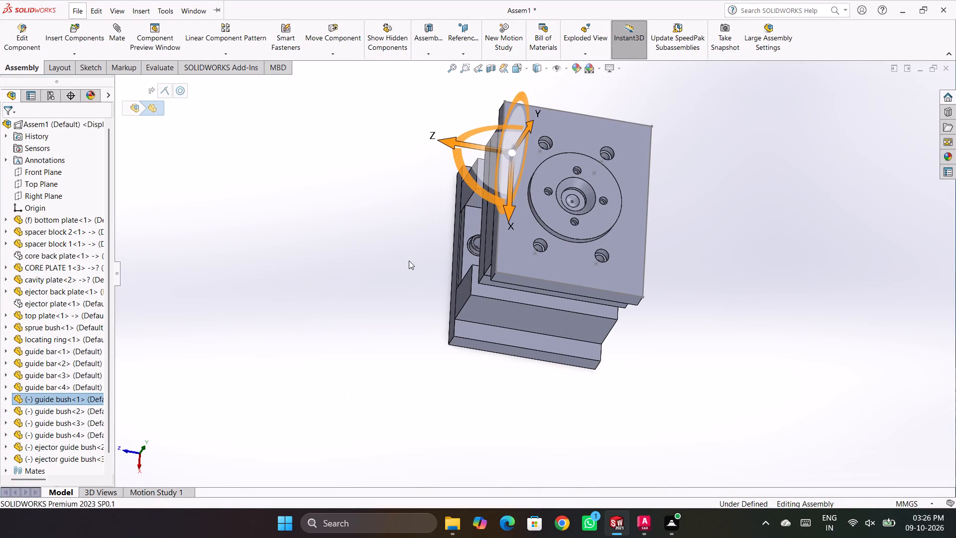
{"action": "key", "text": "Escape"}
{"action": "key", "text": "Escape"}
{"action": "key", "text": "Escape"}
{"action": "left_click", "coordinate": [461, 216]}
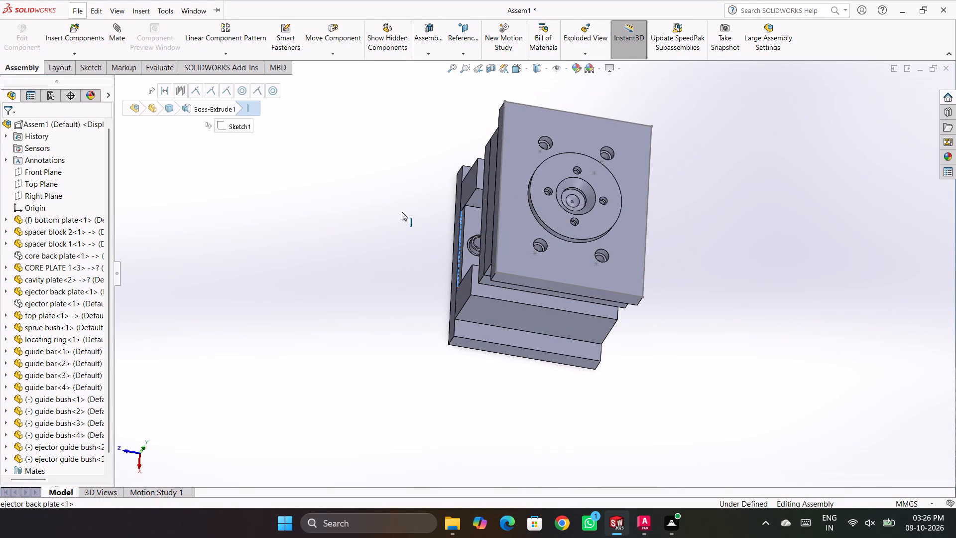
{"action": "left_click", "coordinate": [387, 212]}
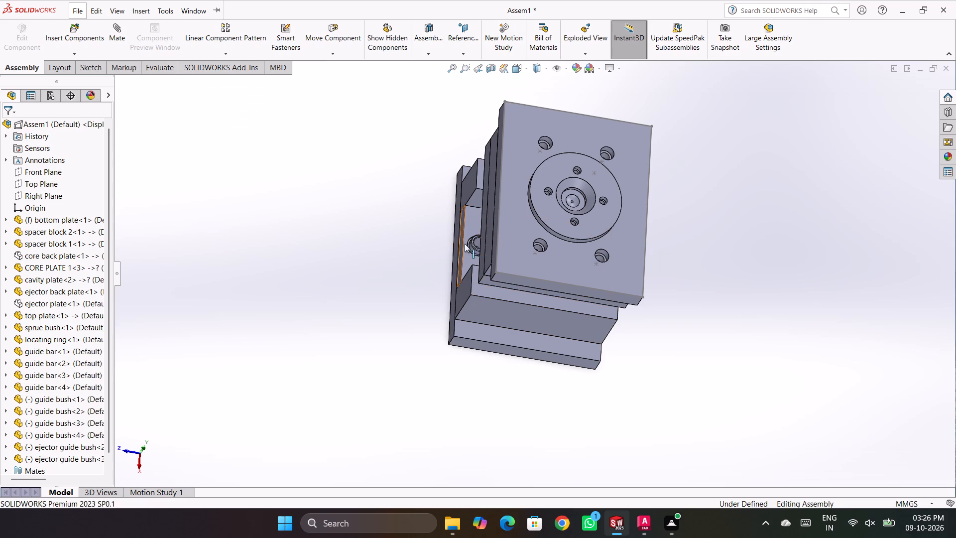
Try to move the newly mated ejector guide bush in its counterbored hole to test whether it is held.
{"action": "scroll", "coordinate": [471, 263], "scroll_direction": "down", "scroll_amount": 10}
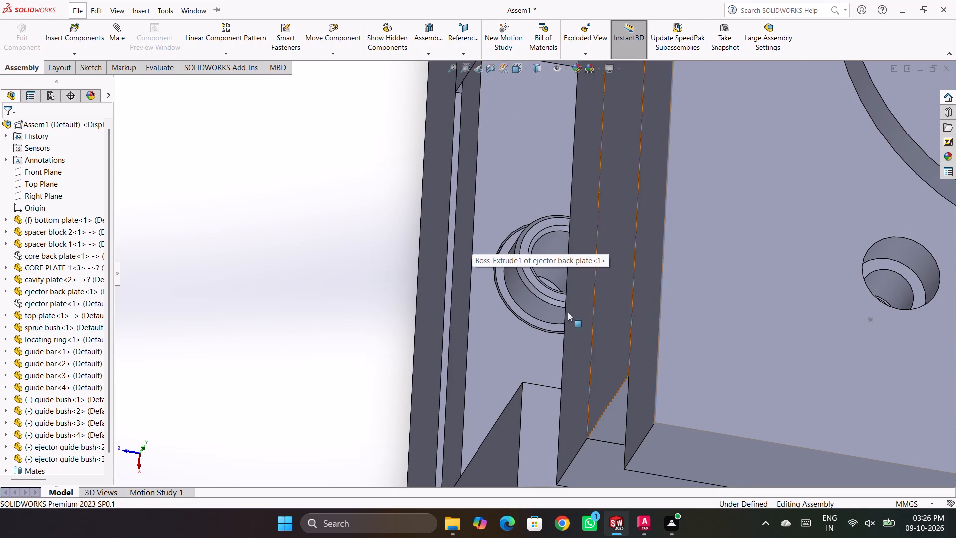
{"action": "left_click_drag", "start_coordinate": [526, 282], "coordinate": [493, 227]}
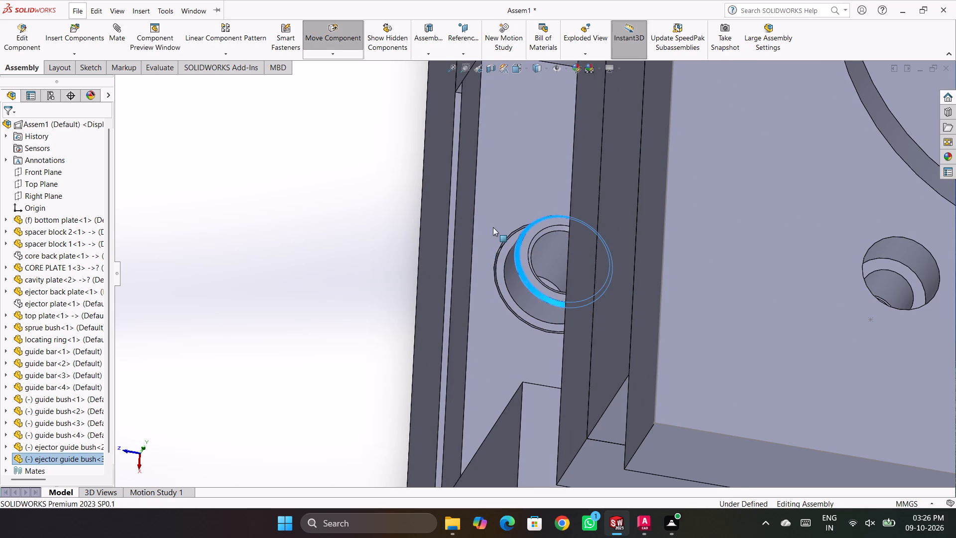
{"action": "left_click_drag", "start_coordinate": [493, 227], "coordinate": [493, 289]}
{"action": "left_click_drag", "start_coordinate": [493, 289], "coordinate": [481, 287]}
{"action": "left_click", "coordinate": [150, 270]}
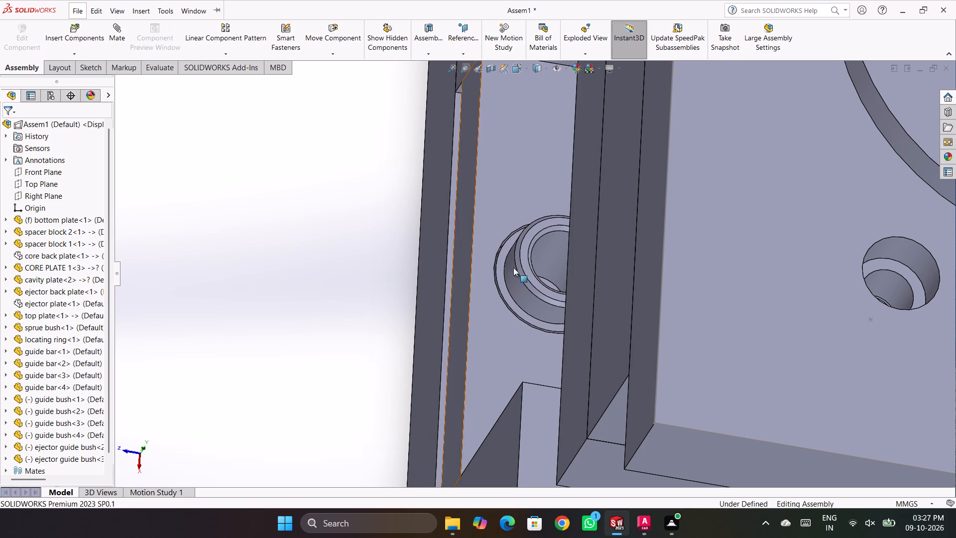
View the mates attached to the newly seated ejector guide bush.
{"action": "right_click", "coordinate": [515, 269]}
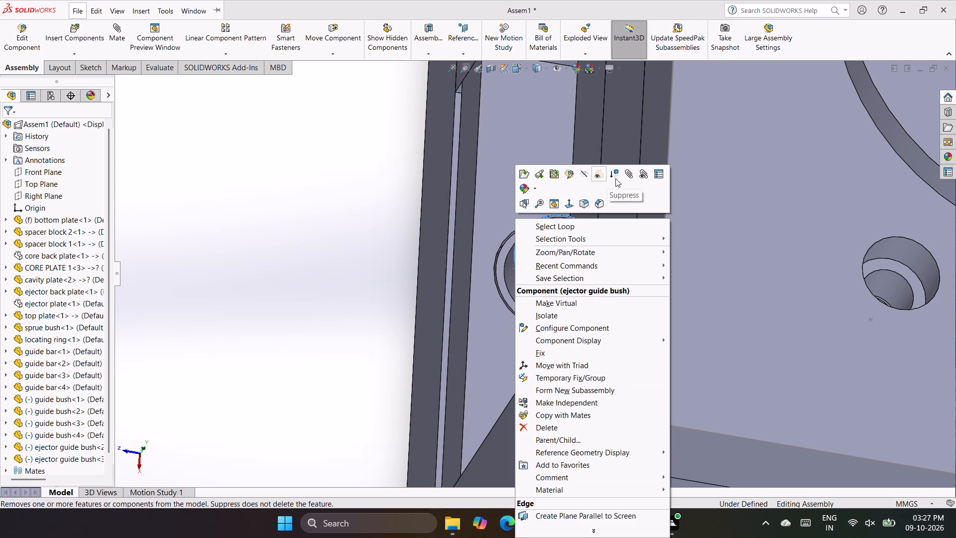
{"action": "left_click", "coordinate": [638, 176]}
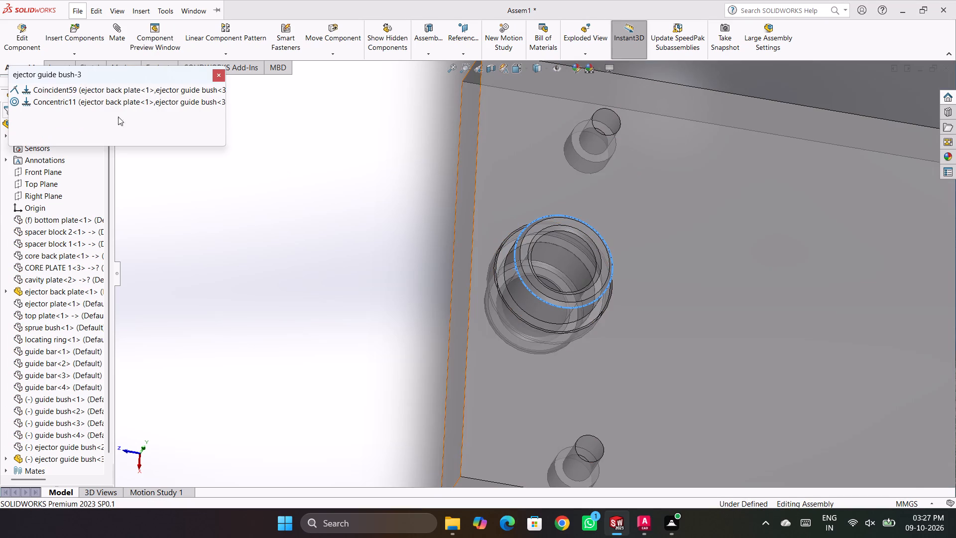
Lock rotation on the concentric mate between ejector guide bush<3> and the ejector back plate, and close its mate list.
{"action": "right_click", "coordinate": [70, 106]}
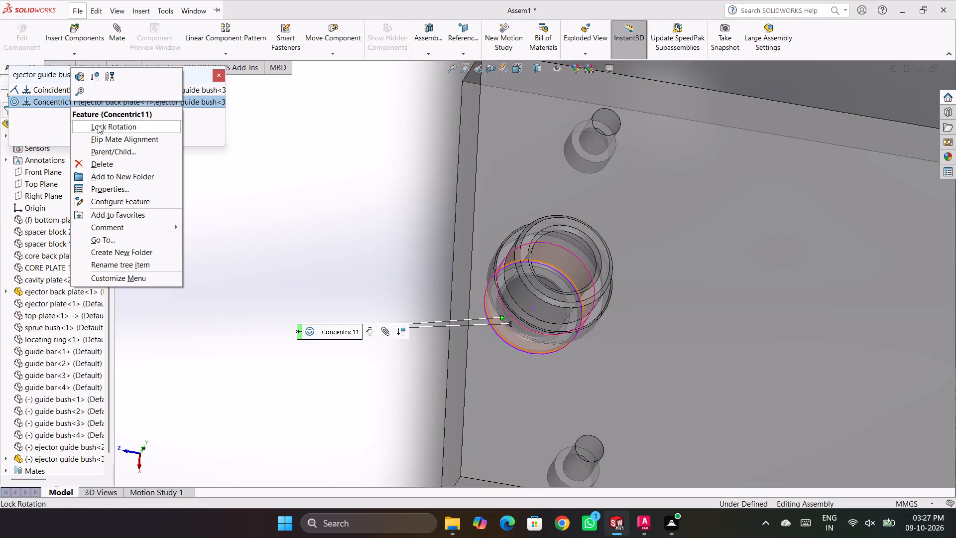
{"action": "left_click", "coordinate": [100, 126]}
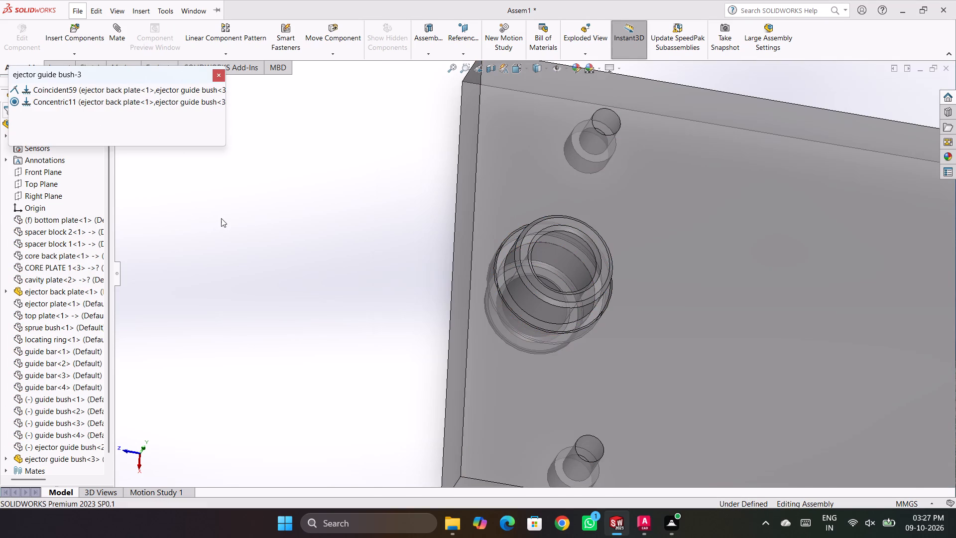
{"action": "left_click", "coordinate": [221, 218]}
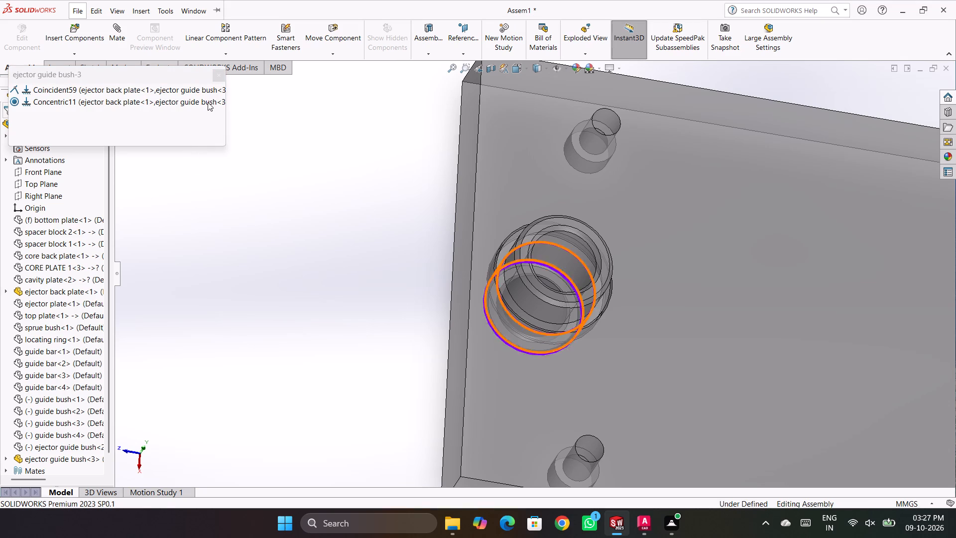
{"action": "left_click", "coordinate": [215, 70]}
Lock rotation on the concentric mate between ejector guide bush<2> and the ejector back plate, and close its mate list.
{"action": "scroll", "coordinate": [358, 324], "scroll_direction": "up", "scroll_amount": 3}
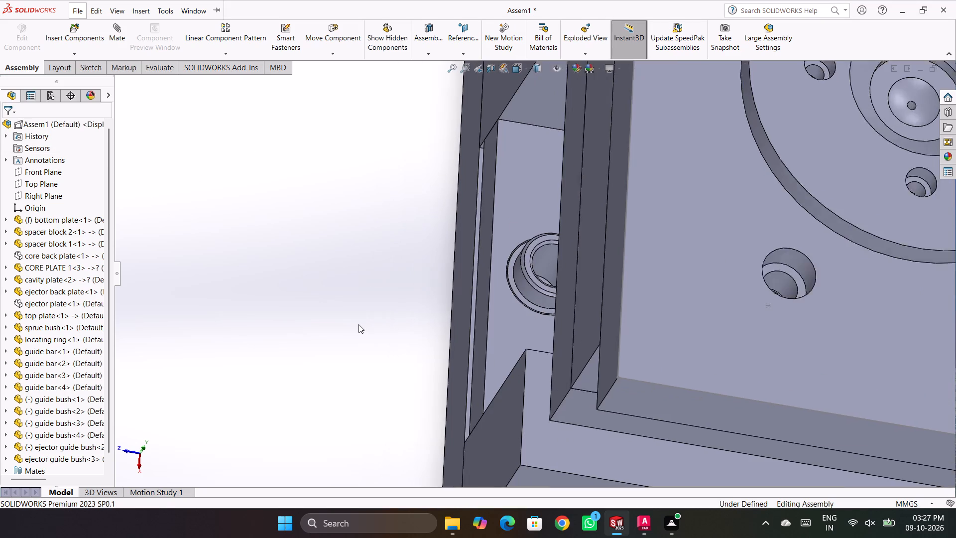
{"action": "scroll", "coordinate": [358, 324], "scroll_direction": "up", "scroll_amount": 7}
{"action": "middle_click_drag", "start_coordinate": [728, 392], "coordinate": [689, 389]}
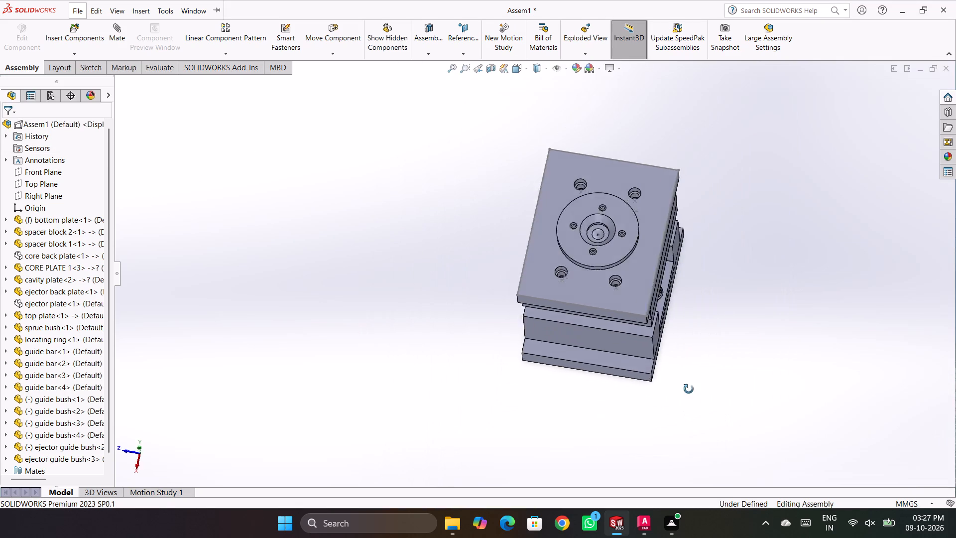
{"action": "middle_click_drag", "start_coordinate": [689, 389], "coordinate": [659, 405]}
{"action": "scroll", "coordinate": [654, 290], "scroll_direction": "down", "scroll_amount": 5}
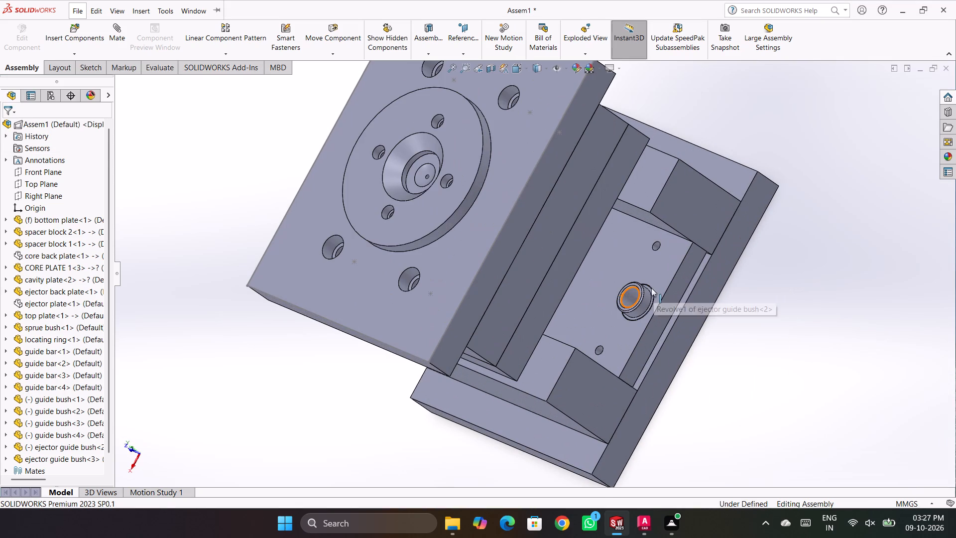
{"action": "right_click", "coordinate": [641, 302]}
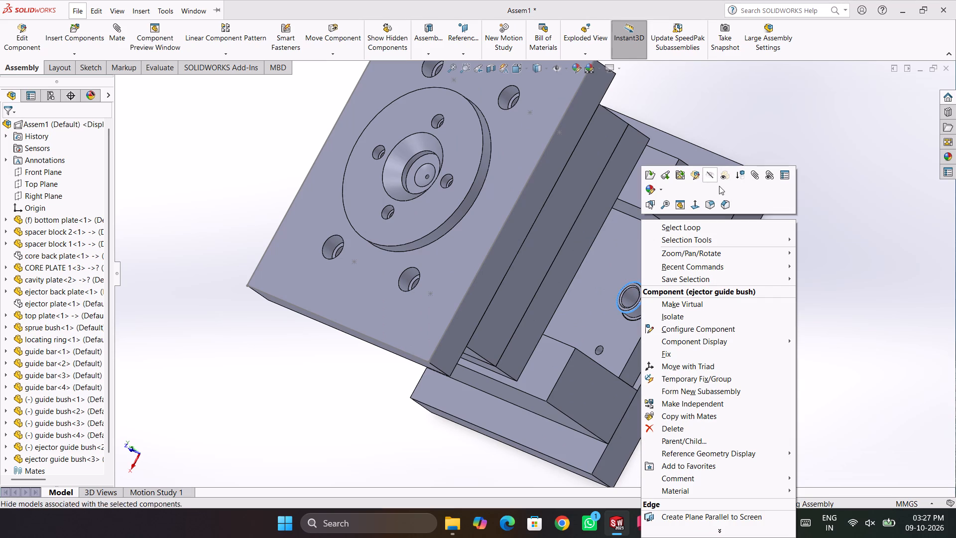
{"action": "left_click", "coordinate": [773, 176]}
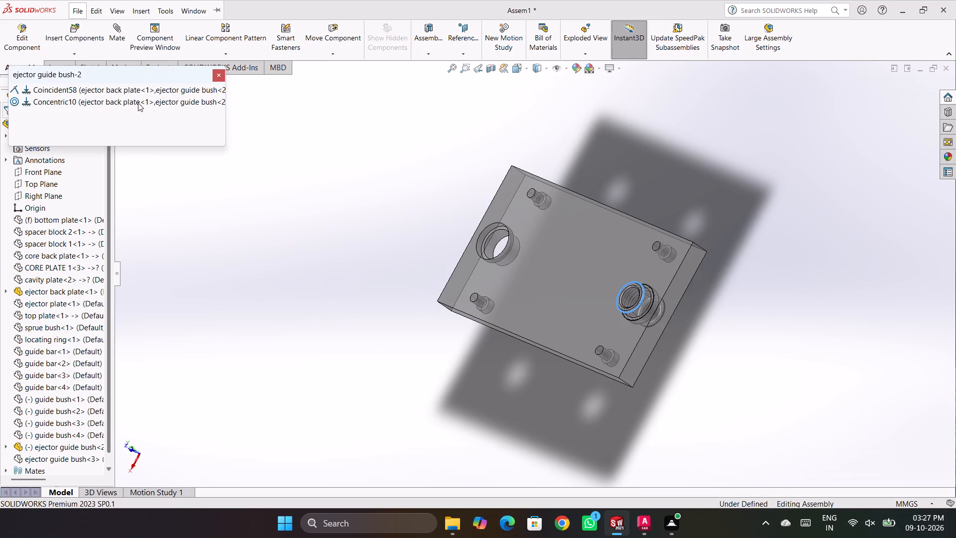
{"action": "right_click", "coordinate": [139, 99]}
{"action": "left_click", "coordinate": [178, 119]}
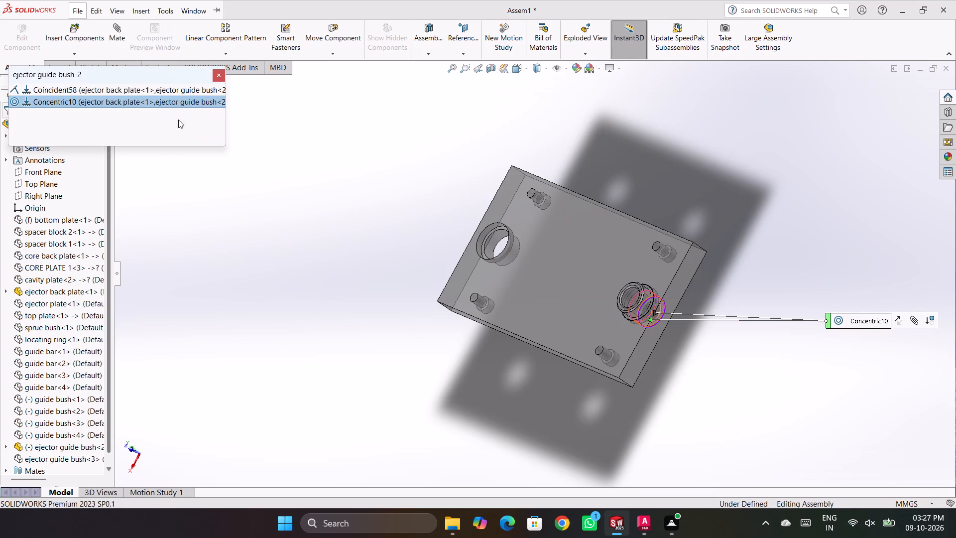
{"action": "left_click", "coordinate": [341, 231]}
{"action": "left_click", "coordinate": [228, 352]}
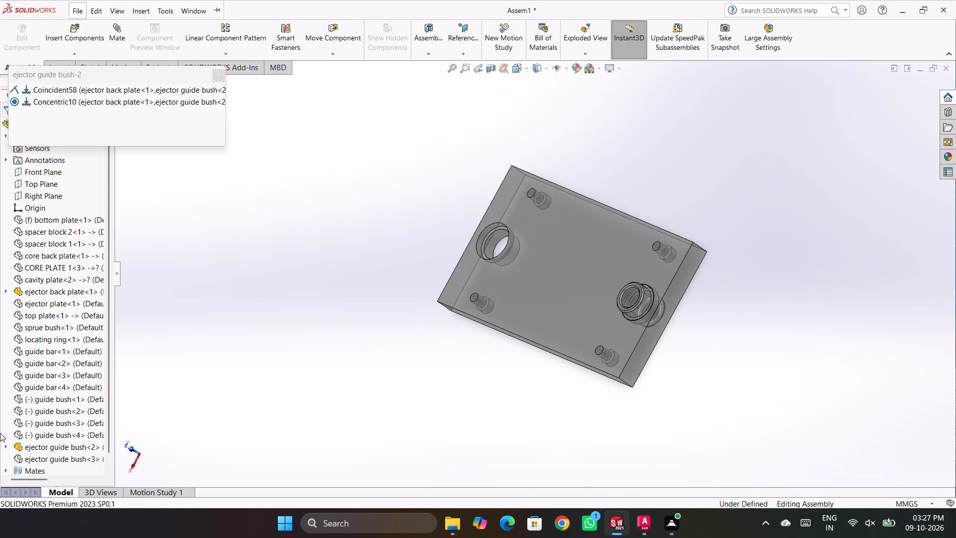
{"action": "right_click", "coordinate": [49, 430]}
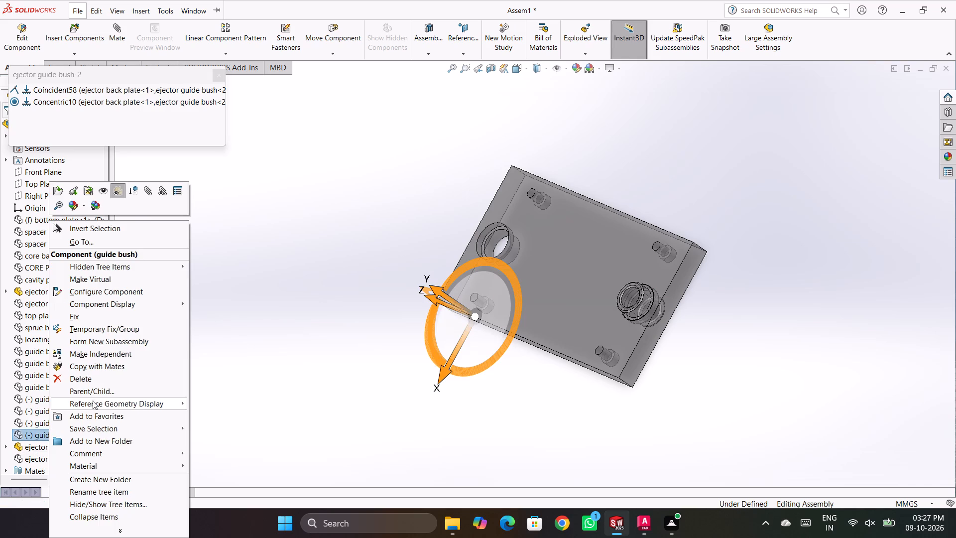
{"action": "double_click", "coordinate": [261, 327]}
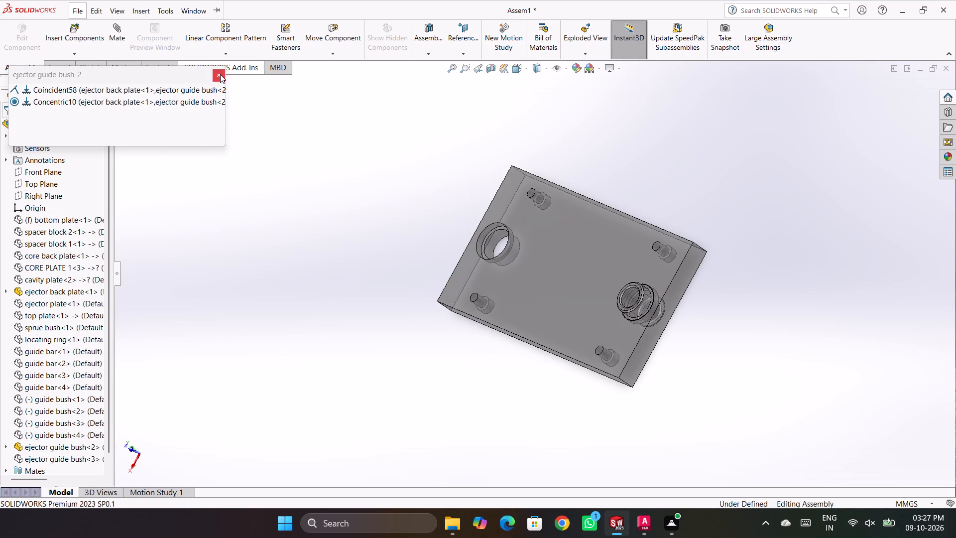
{"action": "left_click", "coordinate": [220, 74]}
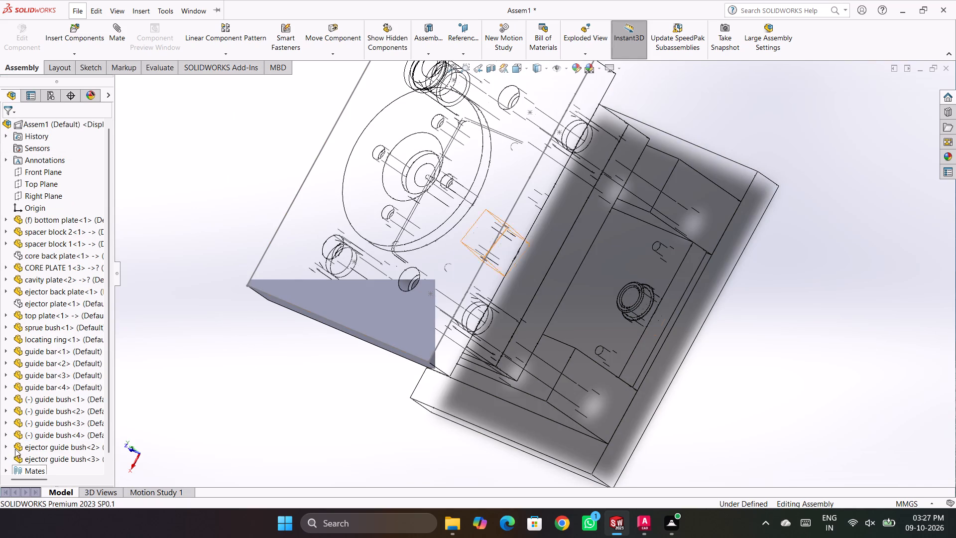
Lock rotation on the concentric mate between guide bush<4> and the cavity plate, and close its mate list.
{"action": "right_click", "coordinate": [41, 434]}
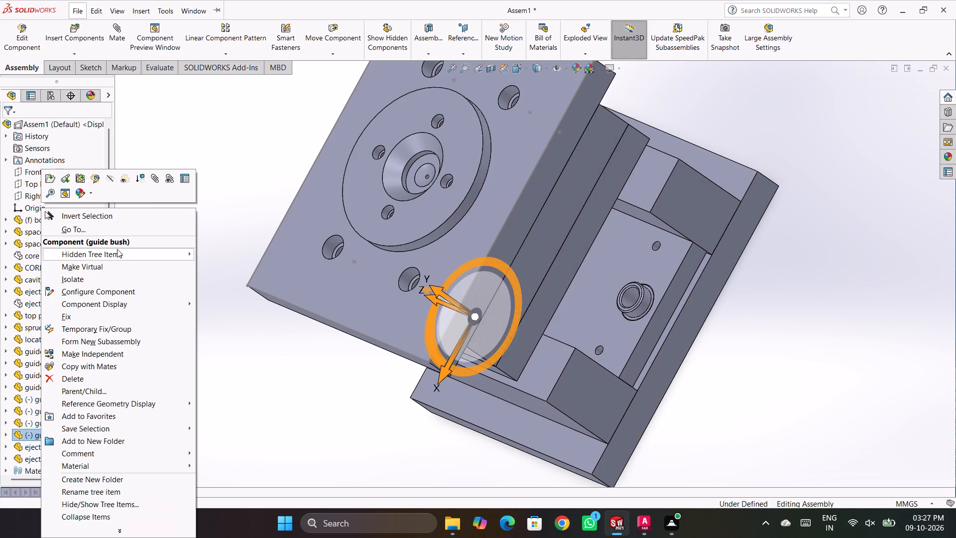
{"action": "left_click", "coordinate": [167, 176]}
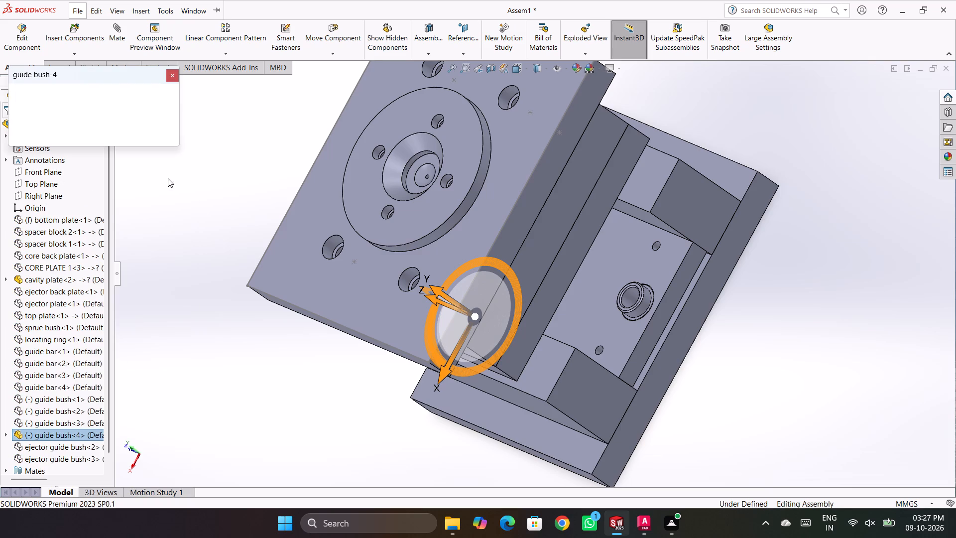
{"action": "right_click", "coordinate": [119, 101]}
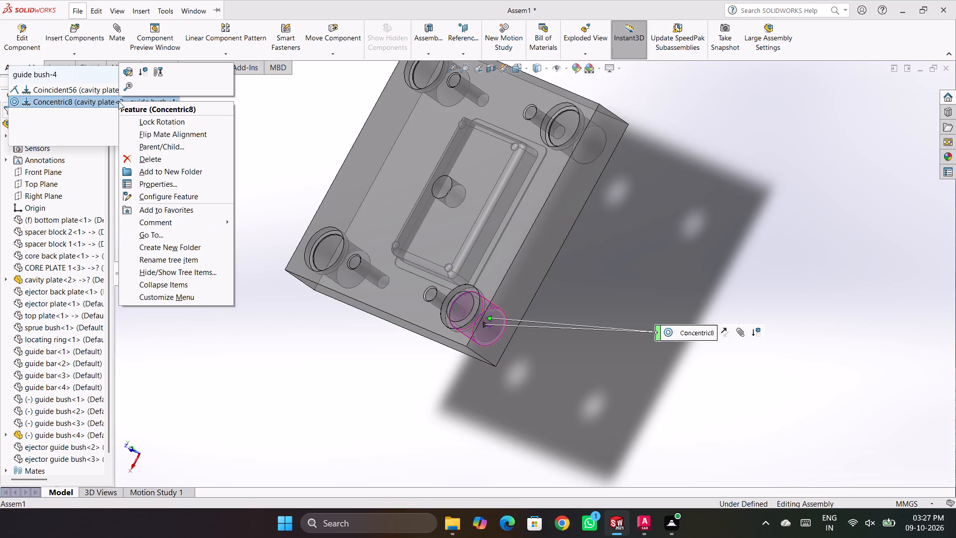
{"action": "left_click", "coordinate": [142, 117]}
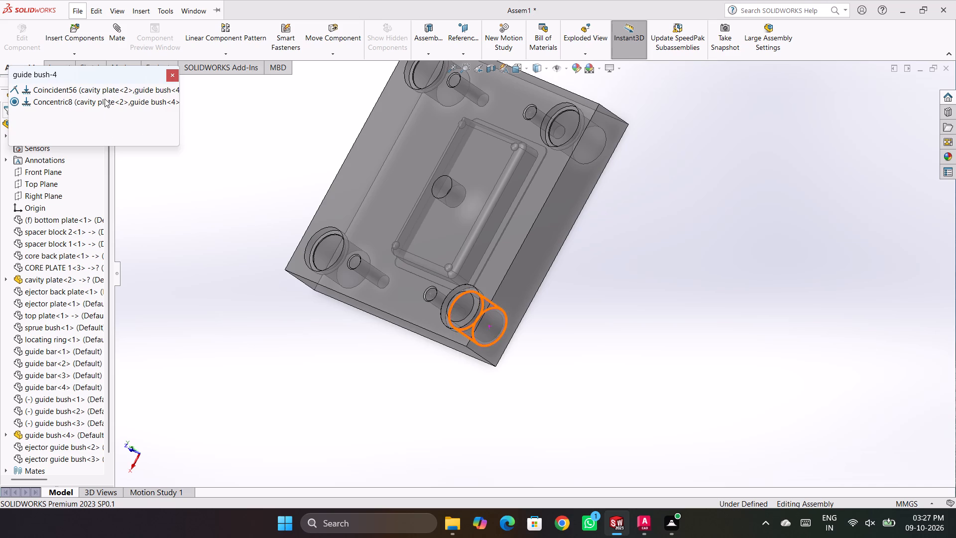
{"action": "left_click", "coordinate": [170, 74]}
Lock rotation on the concentric mate between guide bush<3> and the cavity plate, and close its mate list.
{"action": "right_click", "coordinate": [57, 423]}
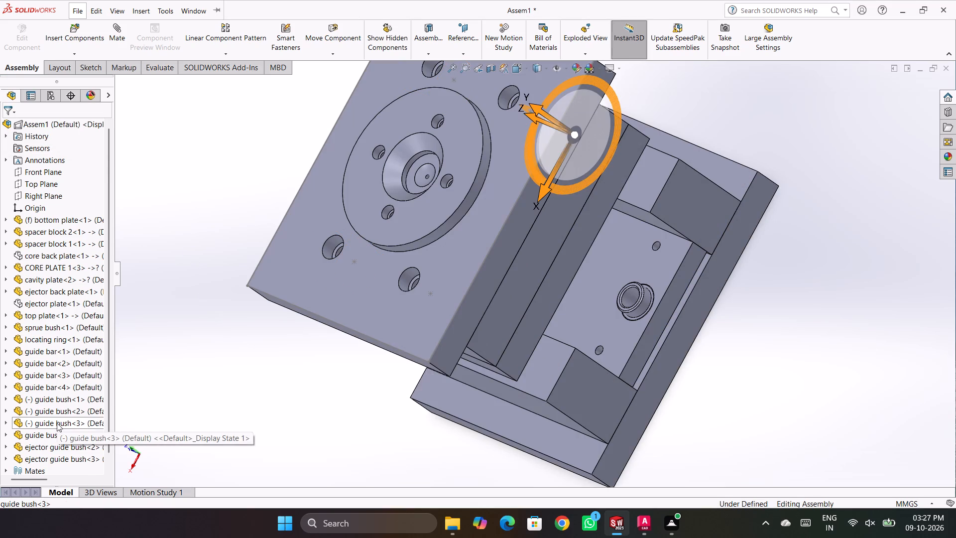
{"action": "left_click", "coordinate": [183, 174]}
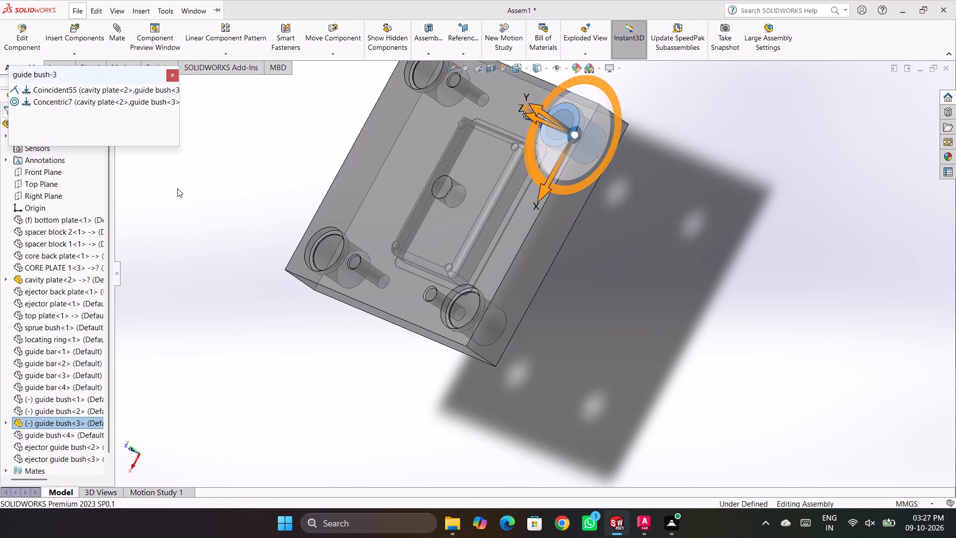
{"action": "left_click", "coordinate": [120, 103]}
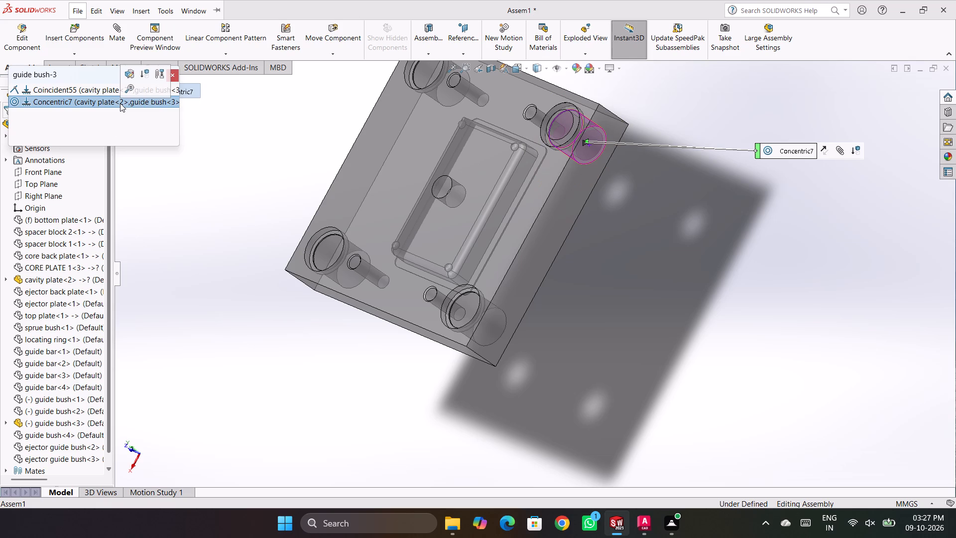
{"action": "right_click", "coordinate": [120, 103]}
{"action": "left_click", "coordinate": [140, 120]}
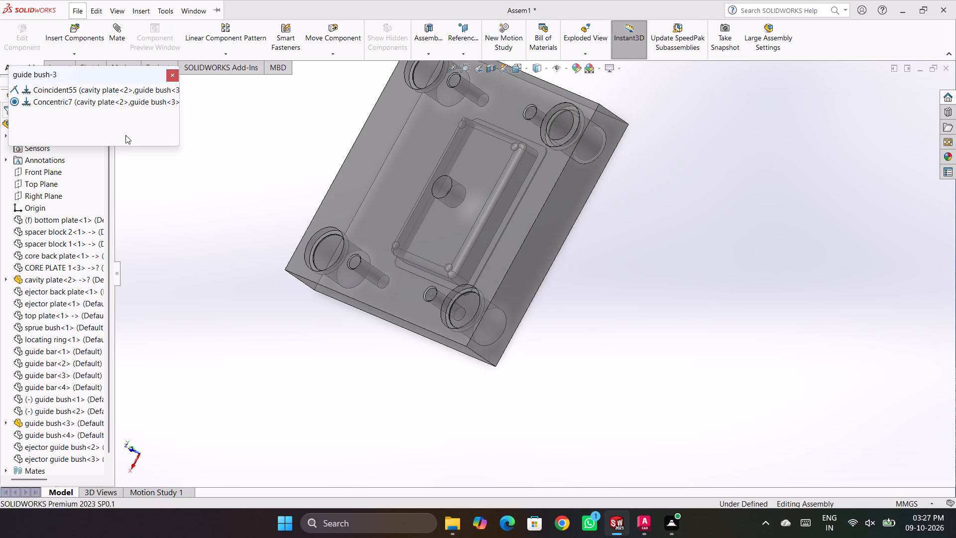
{"action": "left_click", "coordinate": [209, 214]}
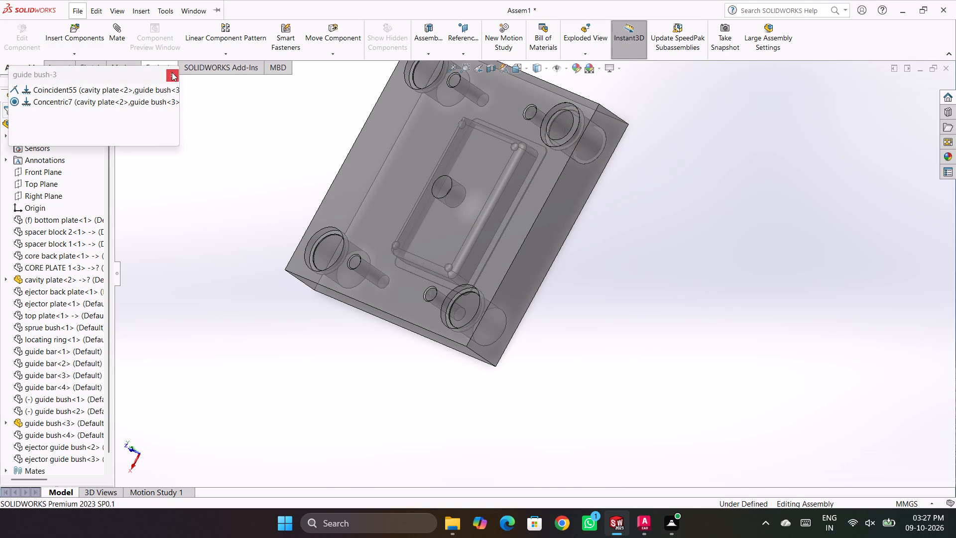
{"action": "left_click", "coordinate": [172, 73]}
Lock rotation on the concentric mate between guide bush<2> and the cavity plate, and close its mate list.
{"action": "right_click", "coordinate": [45, 411]}
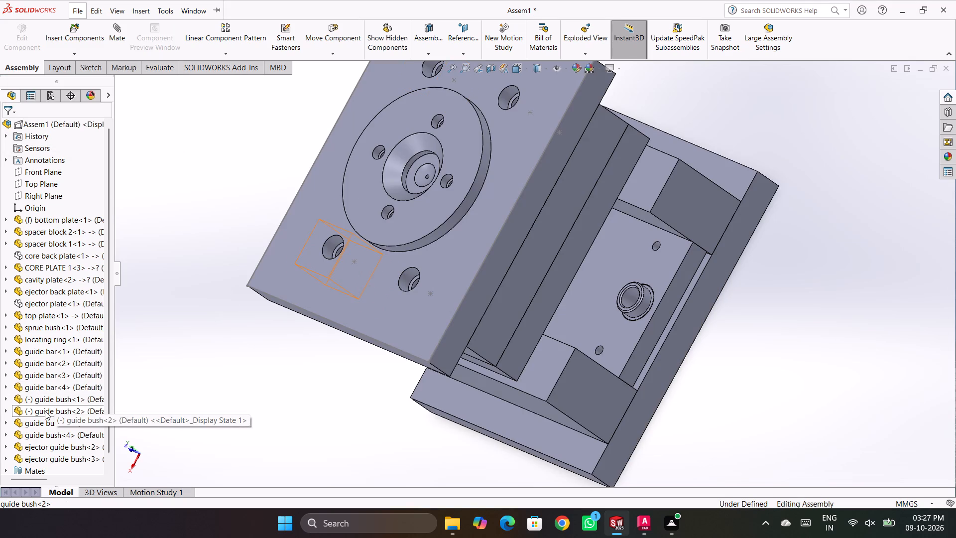
{"action": "left_click", "coordinate": [177, 175]}
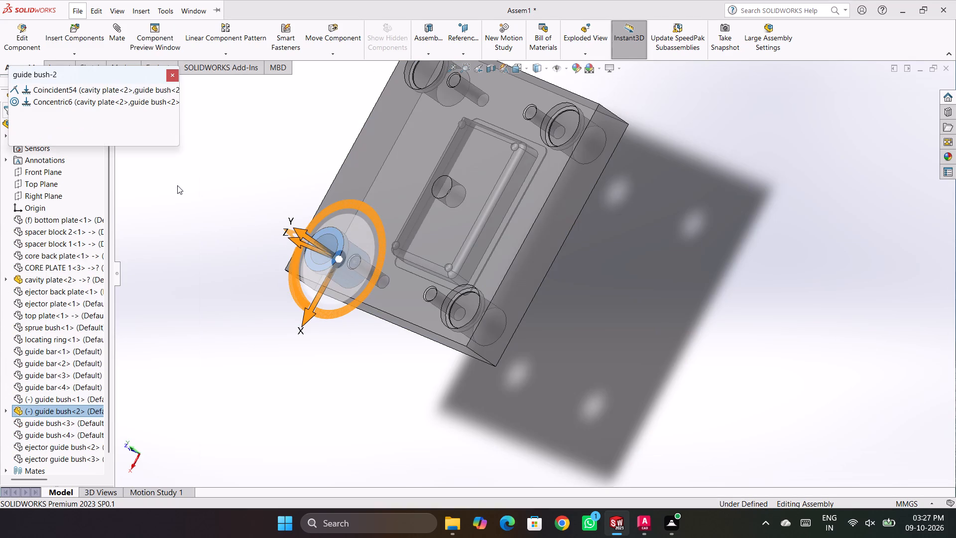
{"action": "right_click", "coordinate": [139, 105]}
{"action": "left_click", "coordinate": [176, 126]}
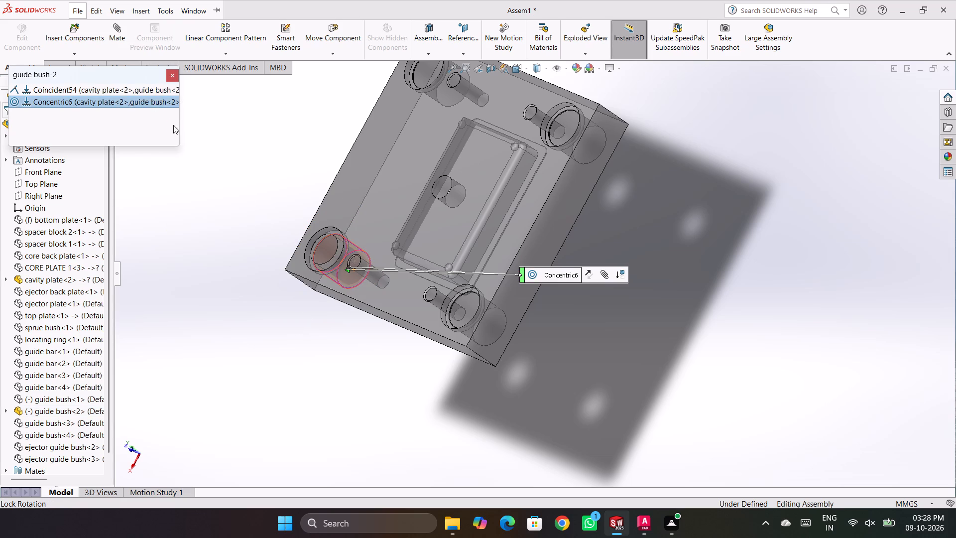
{"action": "left_click", "coordinate": [172, 244]}
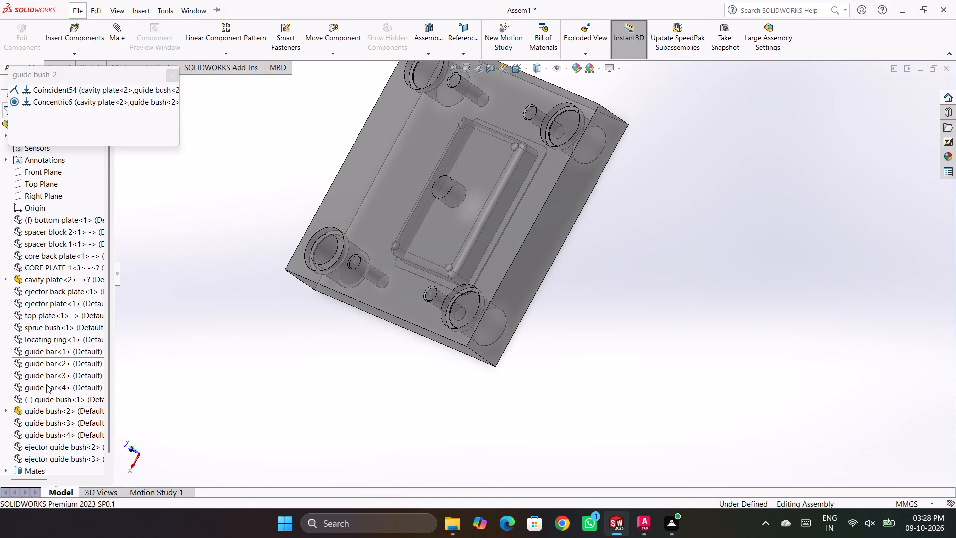
{"action": "left_click", "coordinate": [169, 76]}
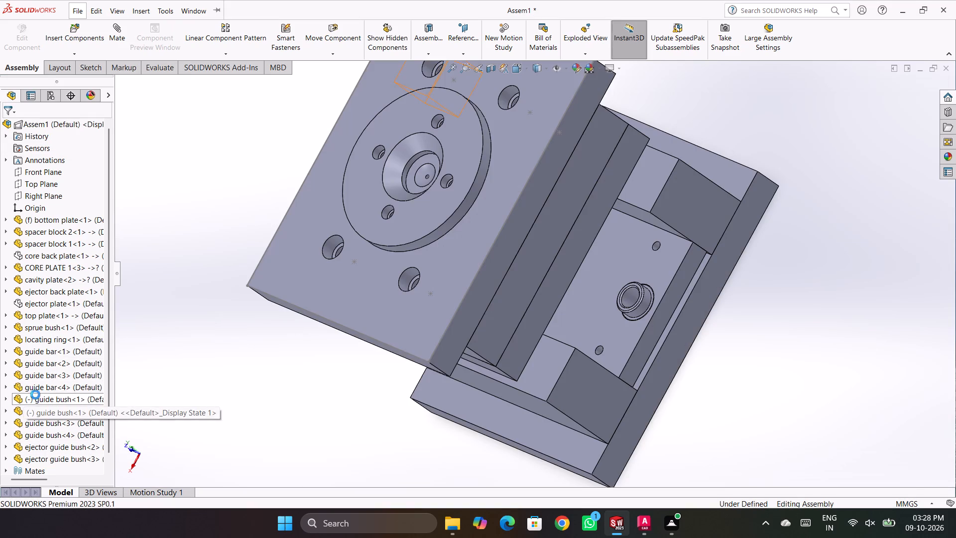
Lock rotation on the concentric mate between guide bush<1> and the cavity plate, and close its mate list.
{"action": "right_click", "coordinate": [35, 395]}
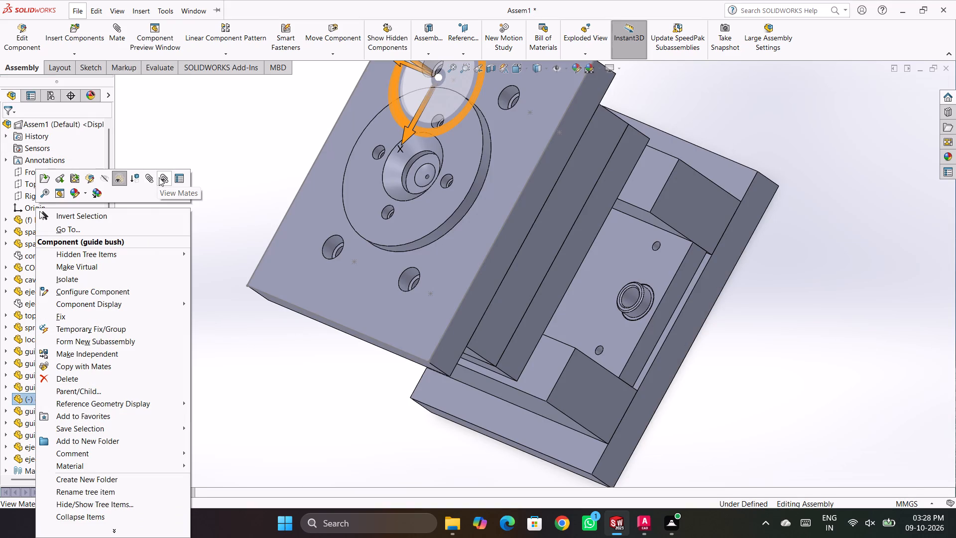
{"action": "left_click", "coordinate": [159, 177]}
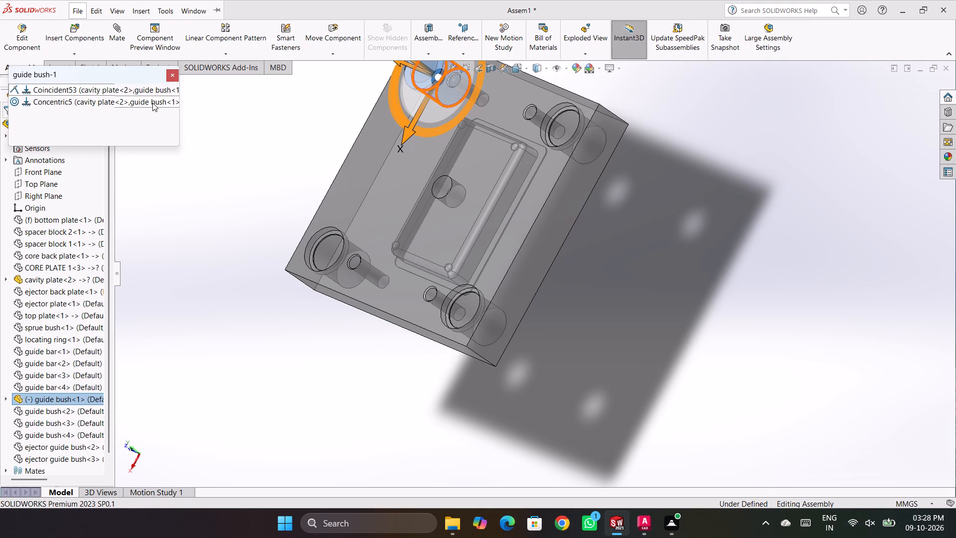
{"action": "right_click", "coordinate": [152, 103]}
{"action": "left_click", "coordinate": [178, 127]}
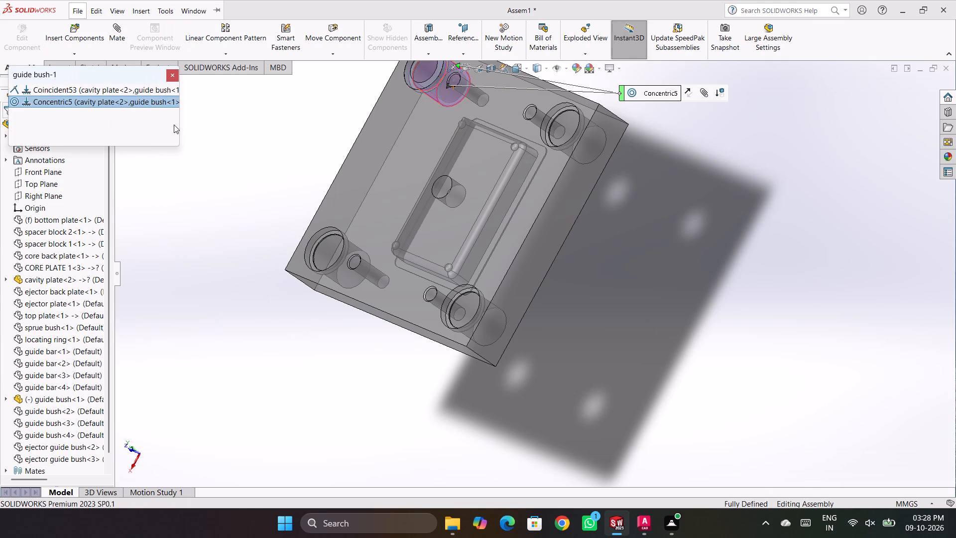
{"action": "left_click", "coordinate": [173, 75]}
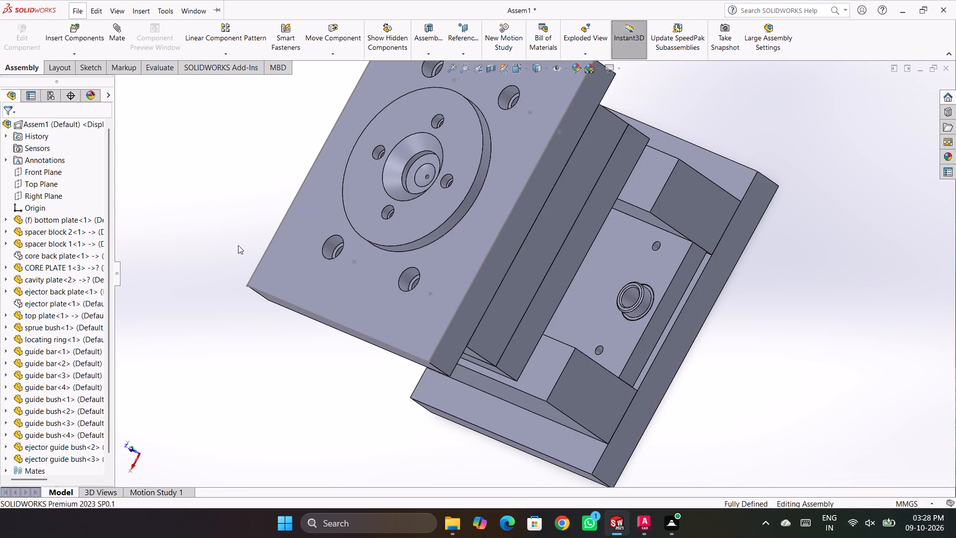
{"action": "left_click", "coordinate": [237, 243]}
Show the hidden ejector plate in the assembly again.
{"action": "scroll", "coordinate": [189, 191], "scroll_direction": "up", "scroll_amount": 3}
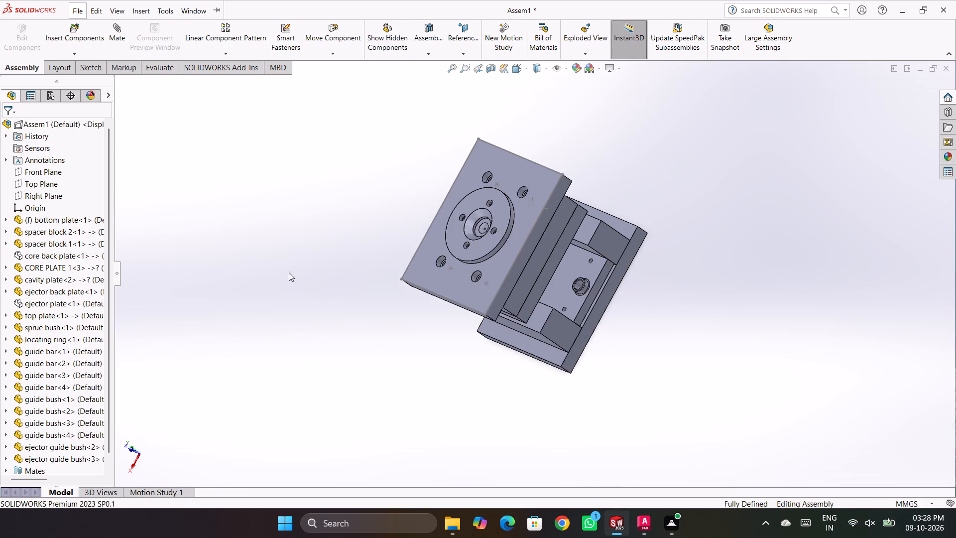
{"action": "scroll", "coordinate": [289, 272], "scroll_direction": "down", "scroll_amount": 2}
{"action": "scroll", "coordinate": [444, 328], "scroll_direction": "down", "scroll_amount": 2}
{"action": "scroll", "coordinate": [455, 326], "scroll_direction": "up", "scroll_amount": 4}
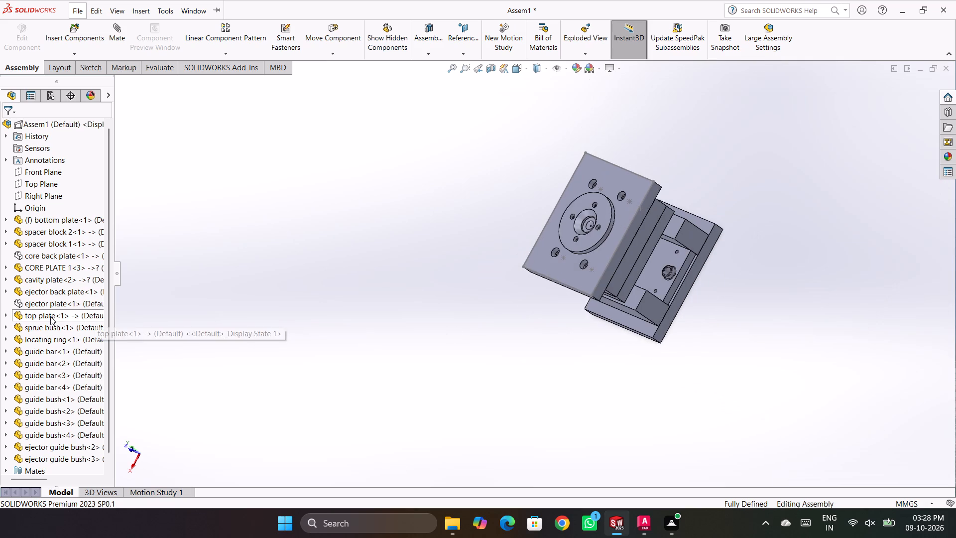
{"action": "right_click", "coordinate": [59, 299]}
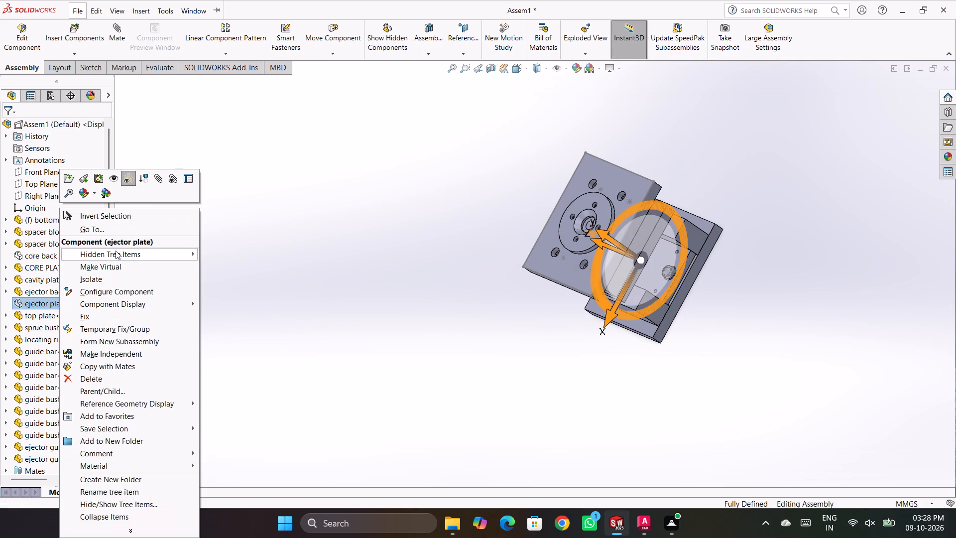
{"action": "left_click", "coordinate": [110, 180]}
{"action": "left_click", "coordinate": [263, 321]}
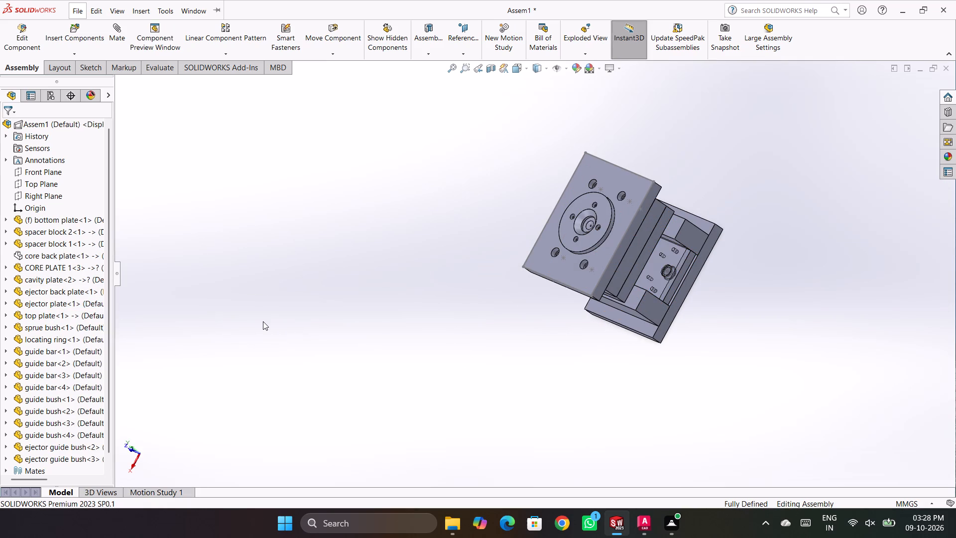
Examine the mould assembly closely around the ejector plates, guide bush and bottom plate from several angles.
{"action": "scroll", "coordinate": [703, 372], "scroll_direction": "down", "scroll_amount": 3}
{"action": "scroll", "coordinate": [778, 49], "scroll_direction": "down", "scroll_amount": 2}
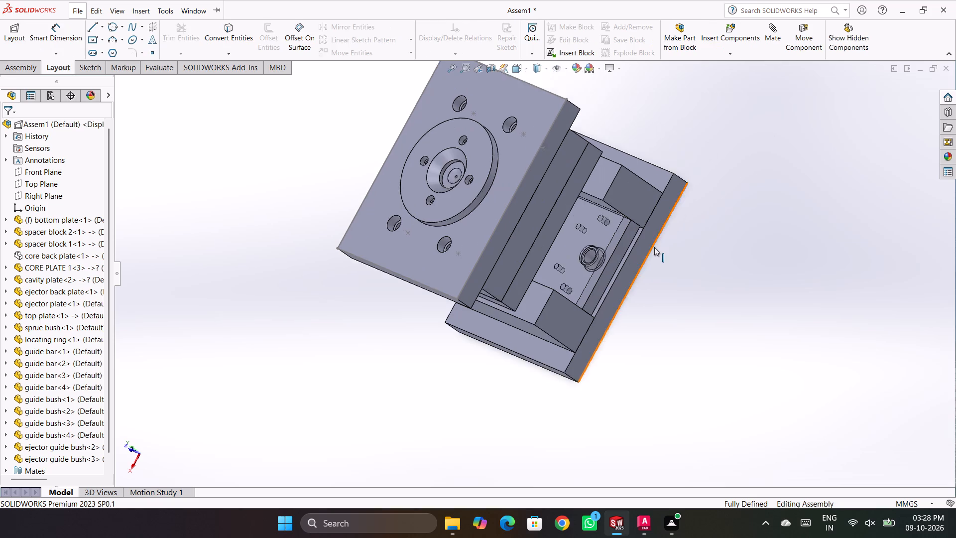
{"action": "scroll", "coordinate": [654, 247], "scroll_direction": "down", "scroll_amount": 4}
{"action": "scroll", "coordinate": [481, 259], "scroll_direction": "down", "scroll_amount": 4}
{"action": "scroll", "coordinate": [480, 279], "scroll_direction": "up", "scroll_amount": 2}
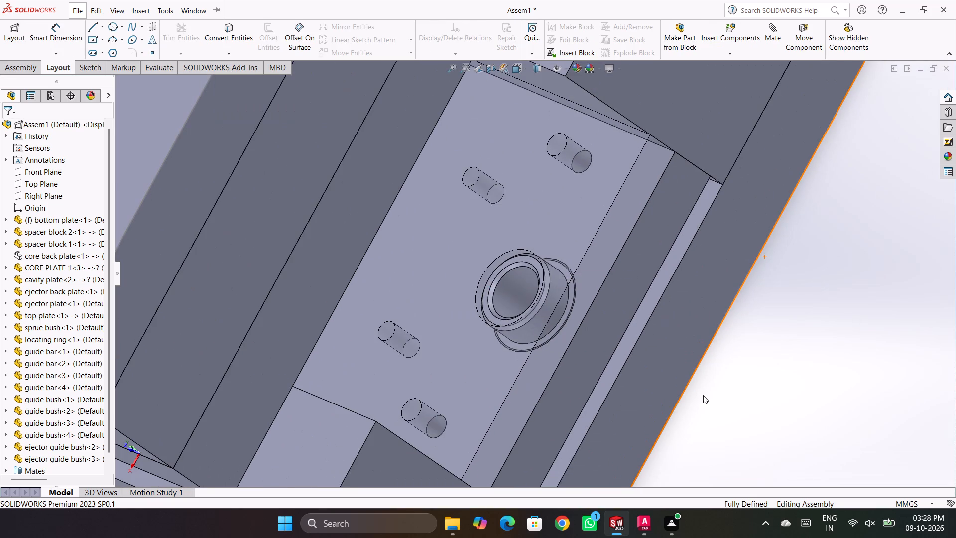
{"action": "scroll", "coordinate": [718, 403], "scroll_direction": "up", "scroll_amount": 3}
{"action": "middle_click_drag", "start_coordinate": [717, 400], "coordinate": [660, 395]}
{"action": "scroll", "coordinate": [596, 324], "scroll_direction": "down", "scroll_amount": 4}
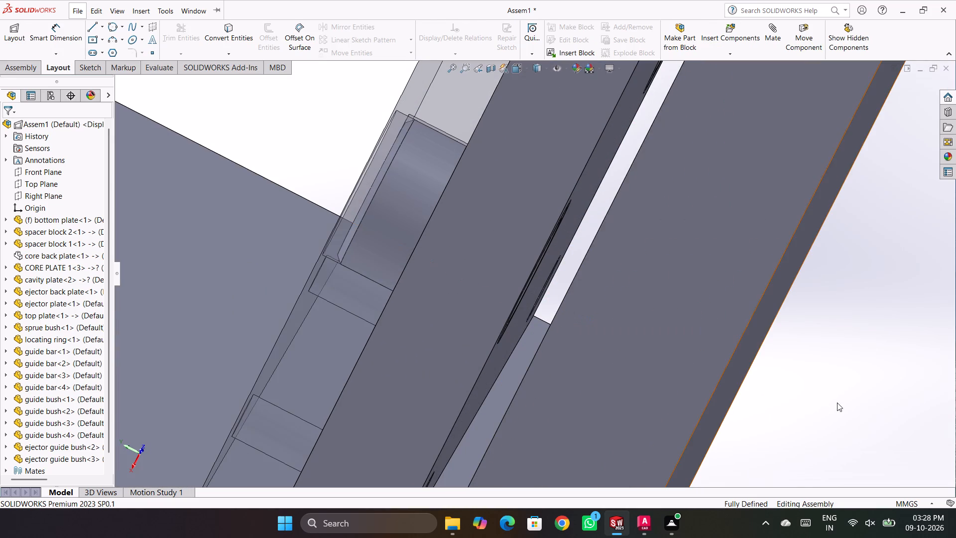
{"action": "middle_click_drag", "start_coordinate": [837, 401], "coordinate": [818, 398]}
{"action": "scroll", "coordinate": [818, 398], "scroll_direction": "up", "scroll_amount": 4}
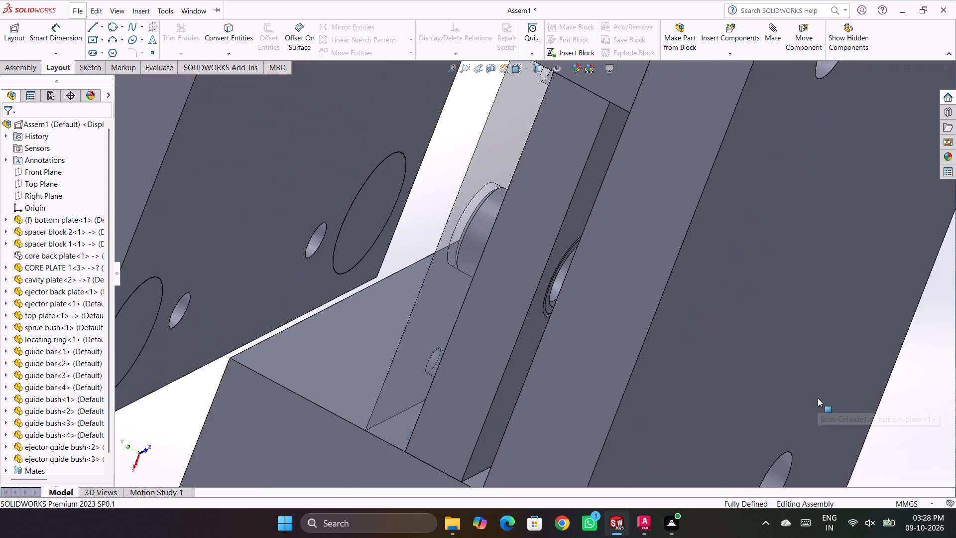
{"action": "scroll", "coordinate": [816, 398], "scroll_direction": "up", "scroll_amount": 6}
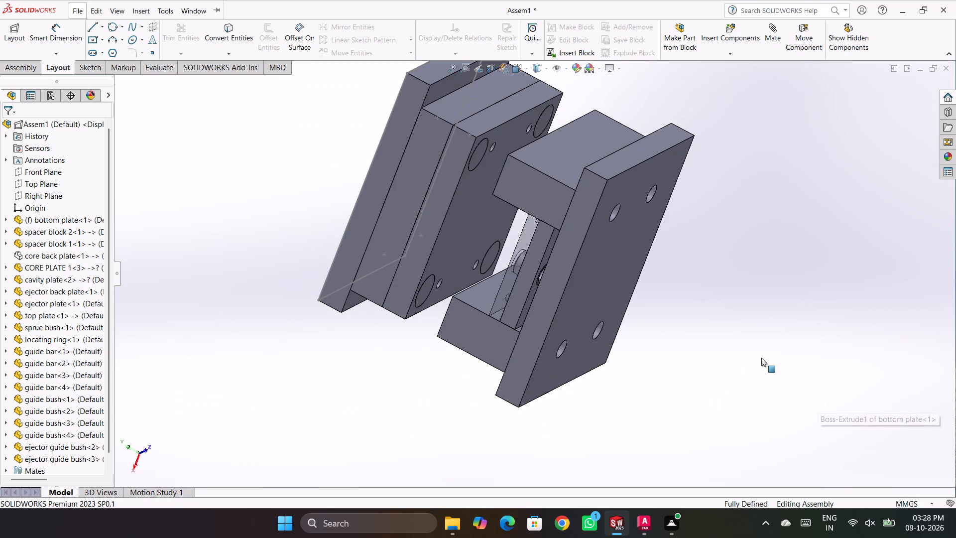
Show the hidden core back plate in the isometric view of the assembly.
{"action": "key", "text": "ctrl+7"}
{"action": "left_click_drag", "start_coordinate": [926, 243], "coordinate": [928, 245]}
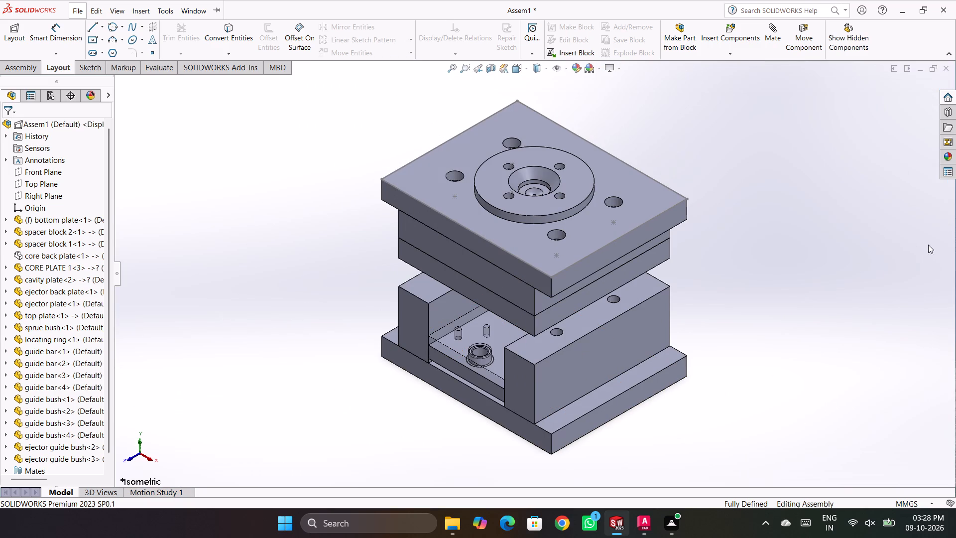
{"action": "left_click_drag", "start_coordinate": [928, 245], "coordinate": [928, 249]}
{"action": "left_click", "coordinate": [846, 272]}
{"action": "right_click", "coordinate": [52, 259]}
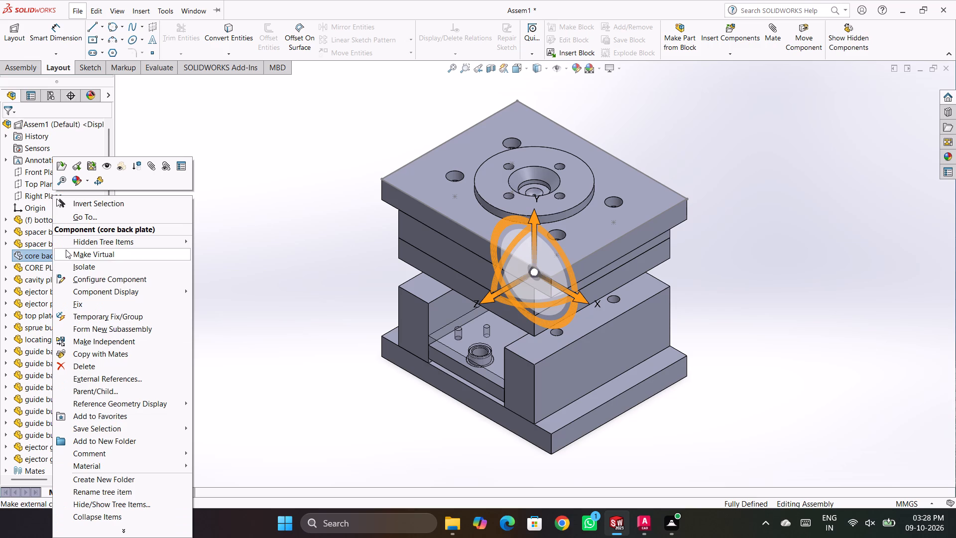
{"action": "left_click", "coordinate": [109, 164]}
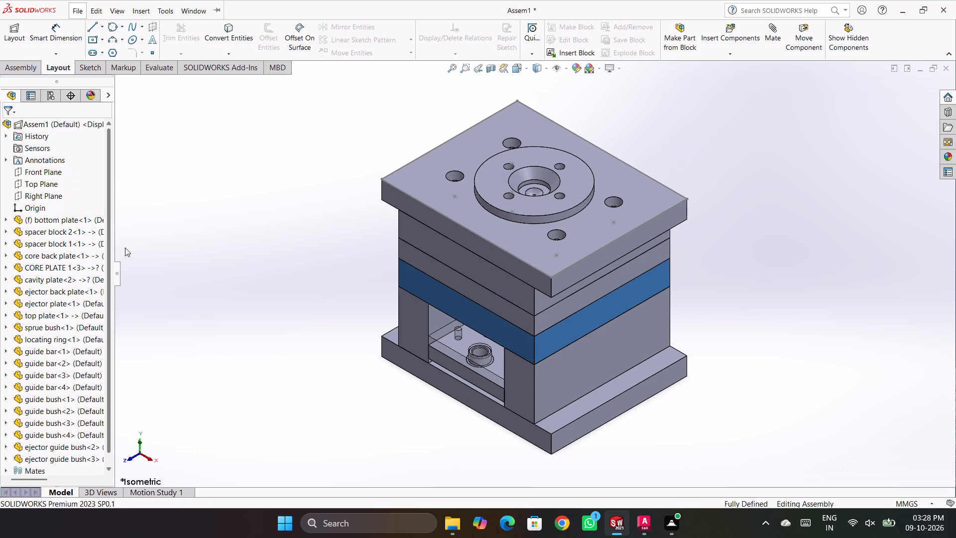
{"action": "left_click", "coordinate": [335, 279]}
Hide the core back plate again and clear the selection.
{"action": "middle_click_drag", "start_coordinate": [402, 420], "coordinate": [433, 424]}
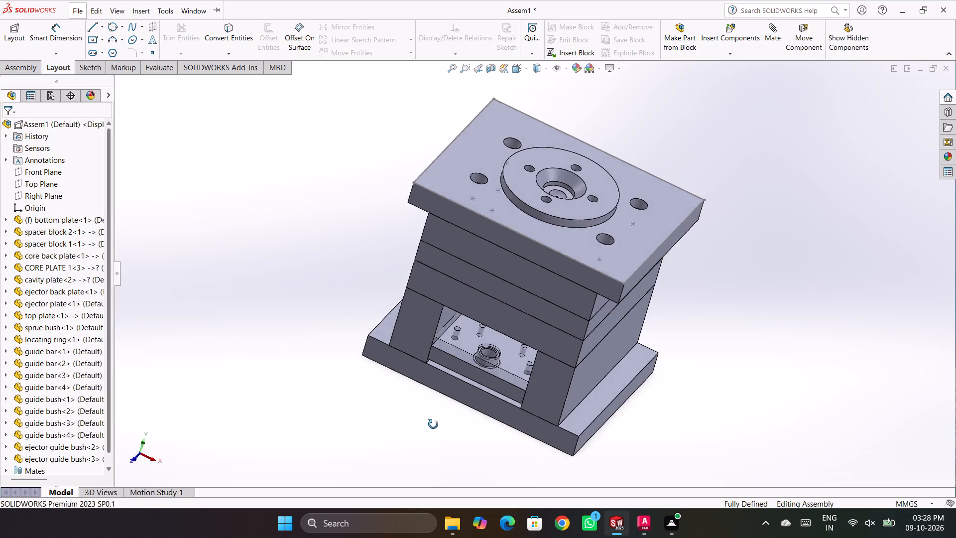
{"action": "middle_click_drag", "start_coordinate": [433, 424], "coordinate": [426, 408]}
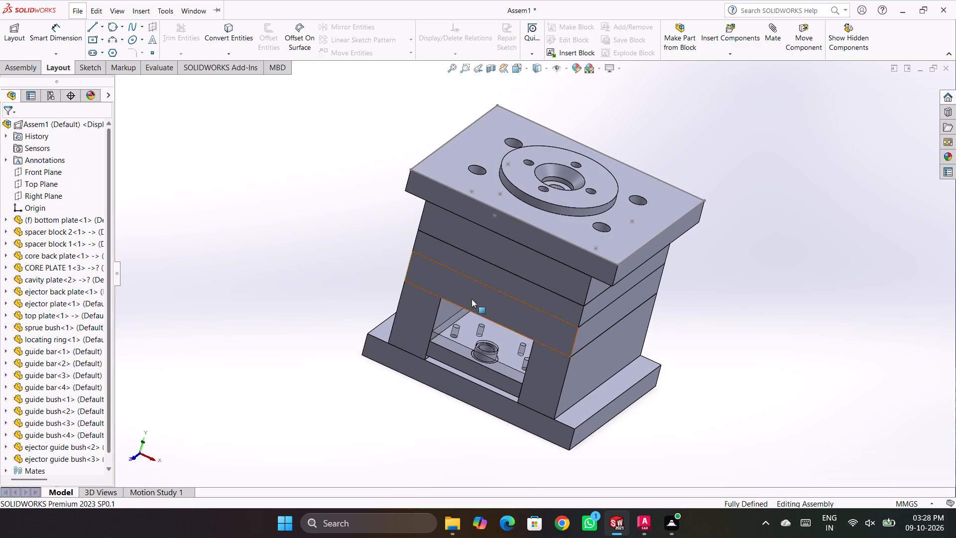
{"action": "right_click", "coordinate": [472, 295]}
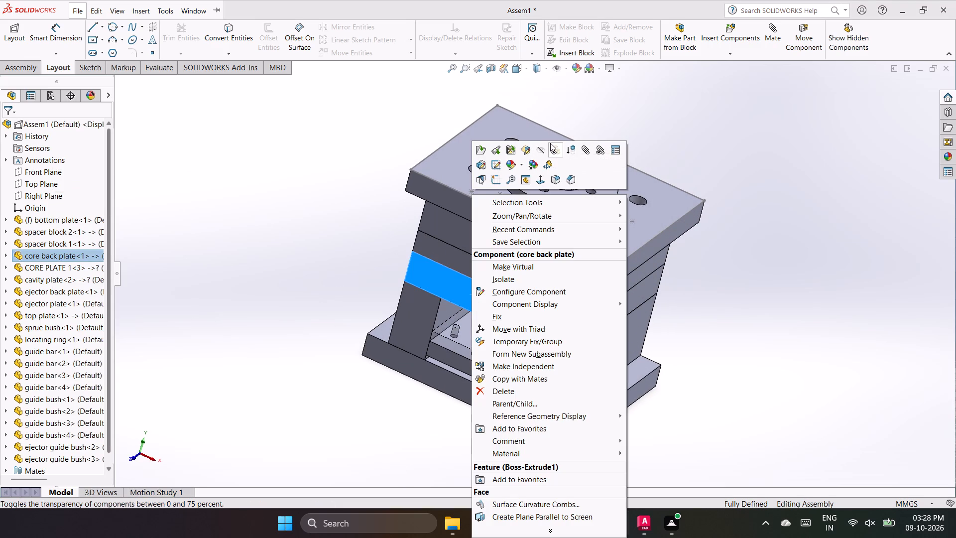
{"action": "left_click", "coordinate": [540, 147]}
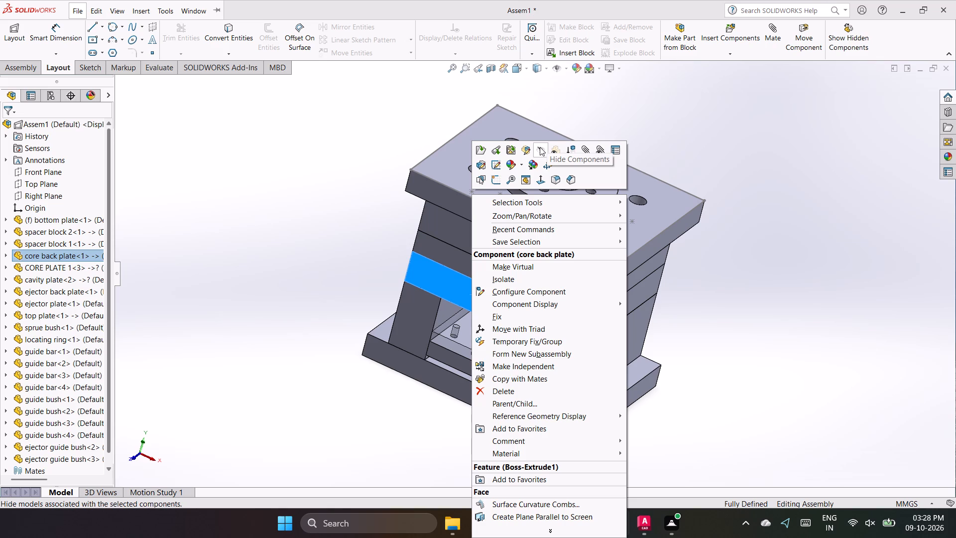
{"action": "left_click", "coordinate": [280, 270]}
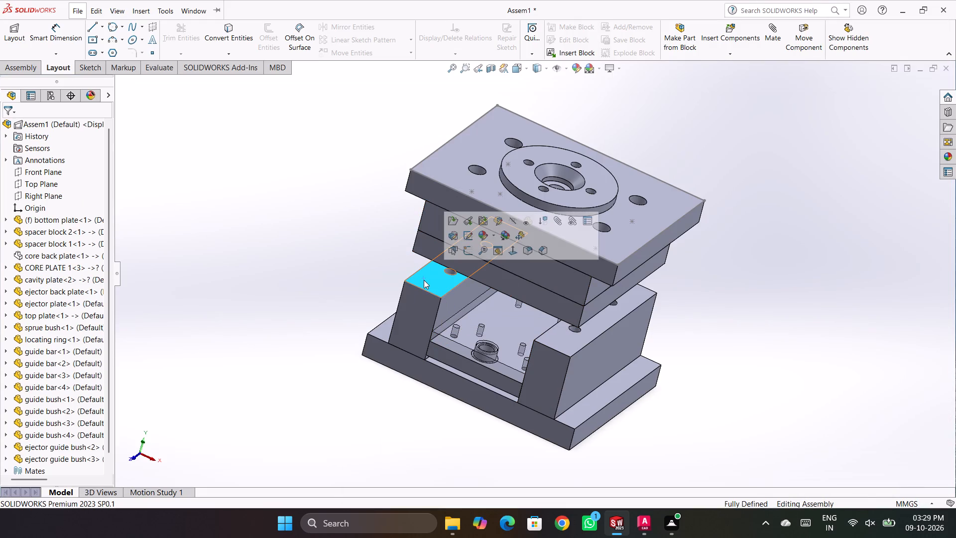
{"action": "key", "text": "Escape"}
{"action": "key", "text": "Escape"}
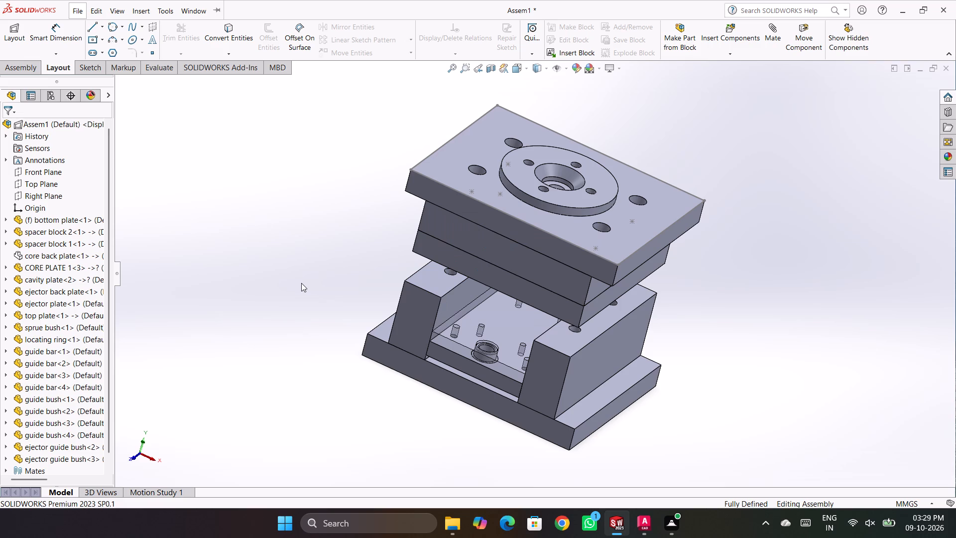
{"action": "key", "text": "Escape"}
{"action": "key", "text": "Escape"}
Examine the ejector back plate, ejector plate and ejector guide bushes in the gap between the spacer blocks.
{"action": "scroll", "coordinate": [449, 282], "scroll_direction": "down", "scroll_amount": 3}
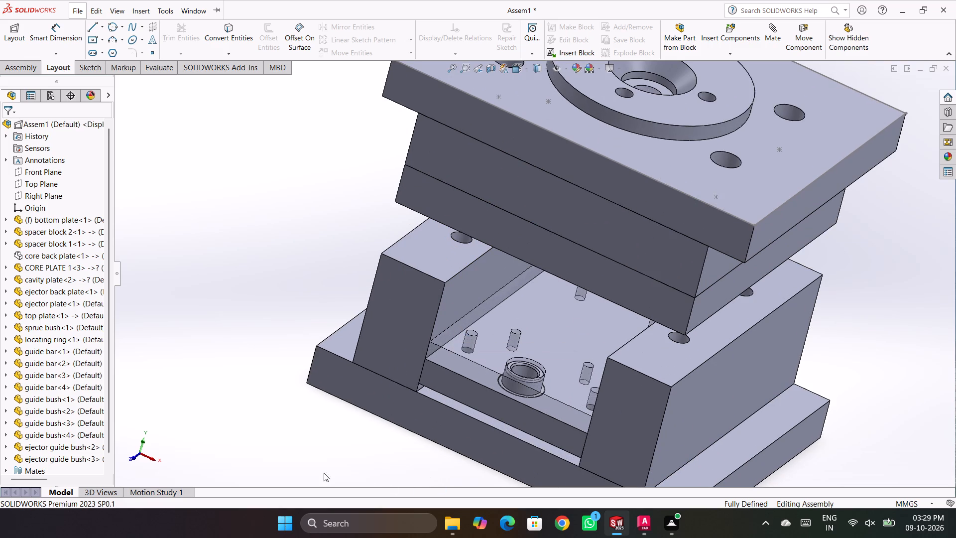
{"action": "middle_click", "coordinate": [289, 447]}
{"action": "scroll", "coordinate": [289, 447], "scroll_direction": "up", "scroll_amount": 3}
{"action": "middle_click_drag", "start_coordinate": [310, 421], "coordinate": [349, 343]}
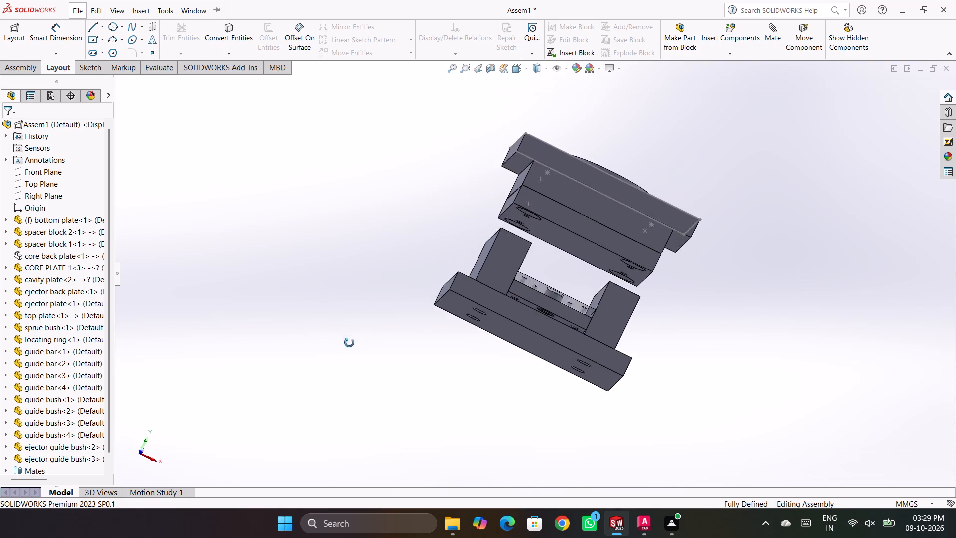
{"action": "middle_click_drag", "start_coordinate": [349, 343], "coordinate": [286, 352]}
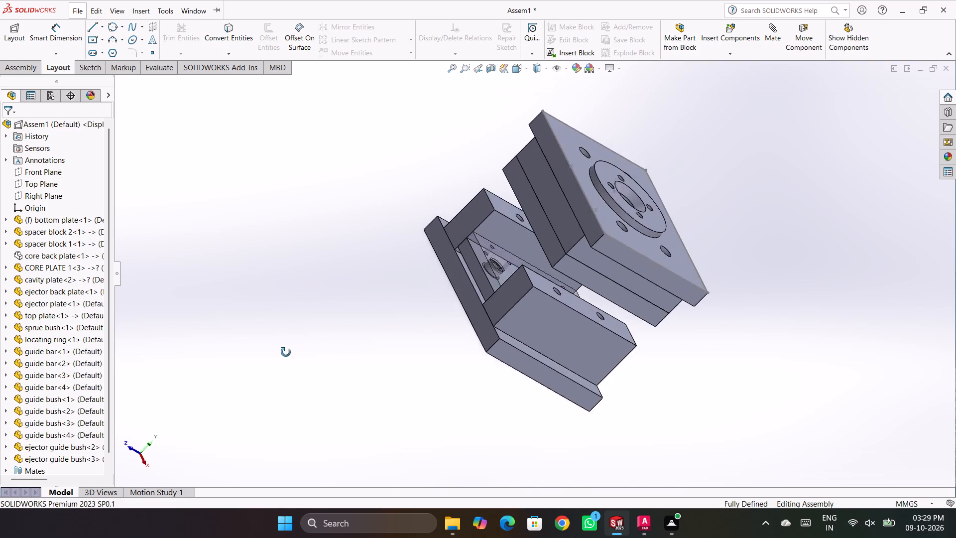
{"action": "middle_click_drag", "start_coordinate": [286, 352], "coordinate": [287, 462]}
{"action": "scroll", "coordinate": [284, 468], "scroll_direction": "up", "scroll_amount": 1}
{"action": "scroll", "coordinate": [482, 326], "scroll_direction": "down", "scroll_amount": 4}
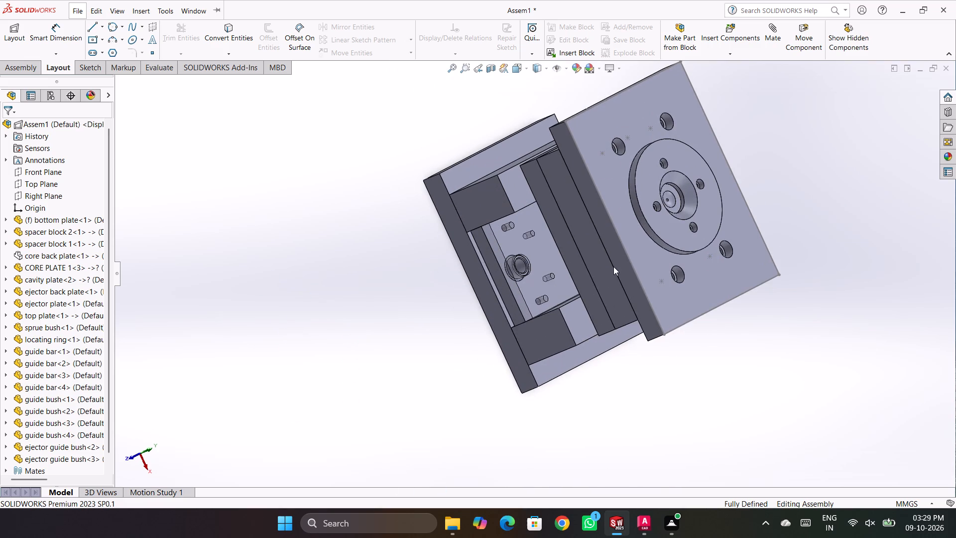
{"action": "middle_click_drag", "start_coordinate": [628, 402], "coordinate": [649, 349]}
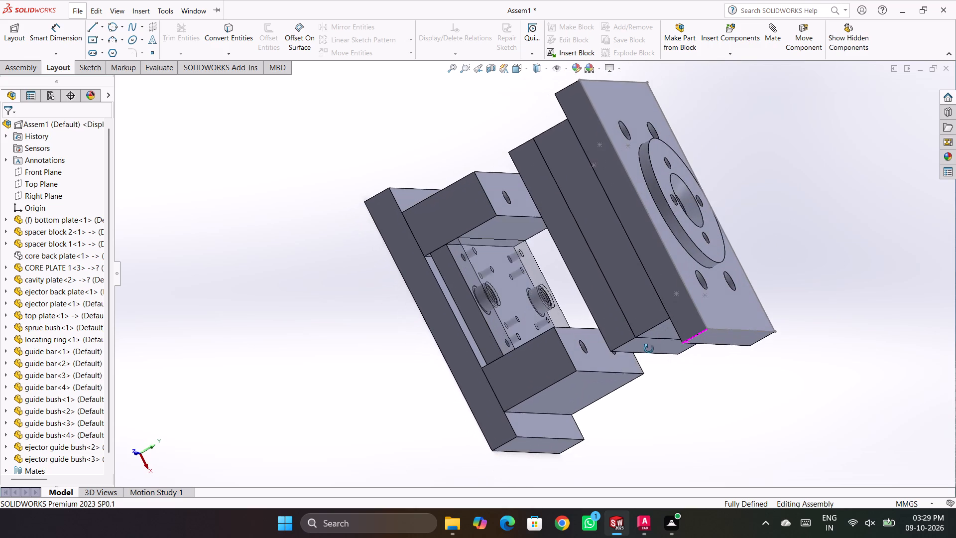
{"action": "middle_click_drag", "start_coordinate": [649, 349], "coordinate": [645, 354]}
{"action": "scroll", "coordinate": [531, 288], "scroll_direction": "down", "scroll_amount": 4}
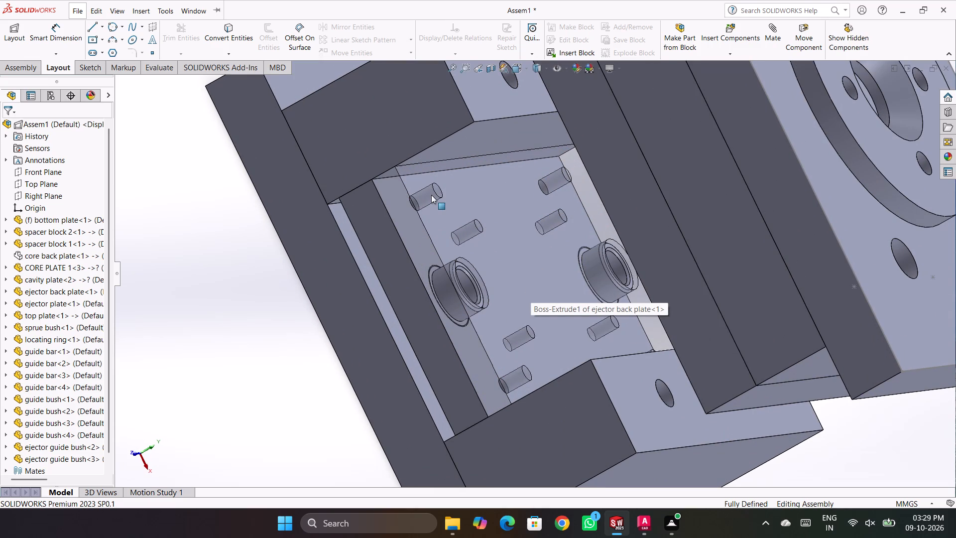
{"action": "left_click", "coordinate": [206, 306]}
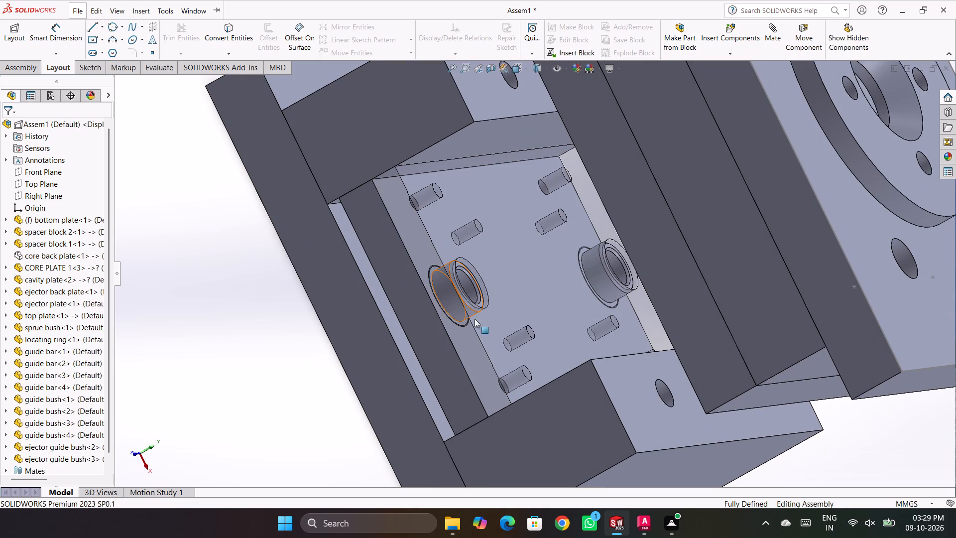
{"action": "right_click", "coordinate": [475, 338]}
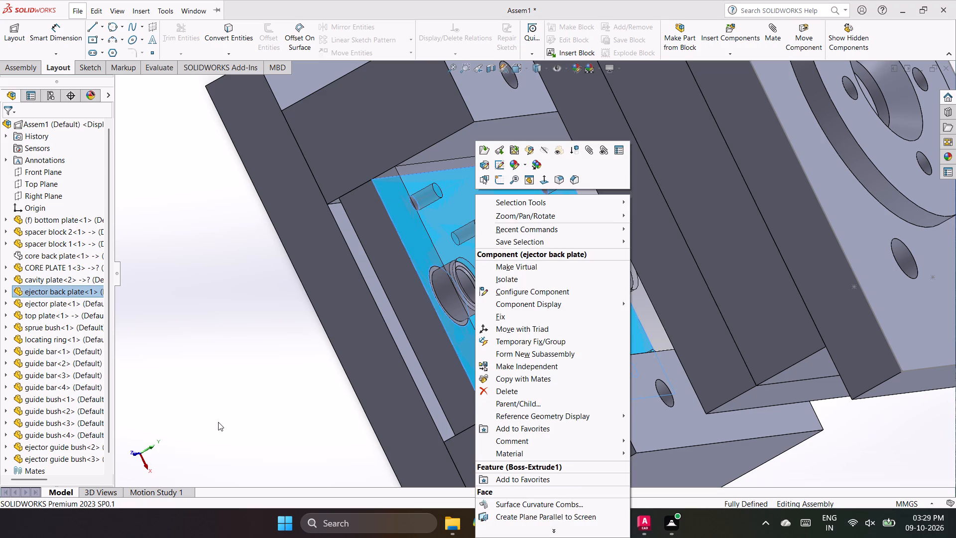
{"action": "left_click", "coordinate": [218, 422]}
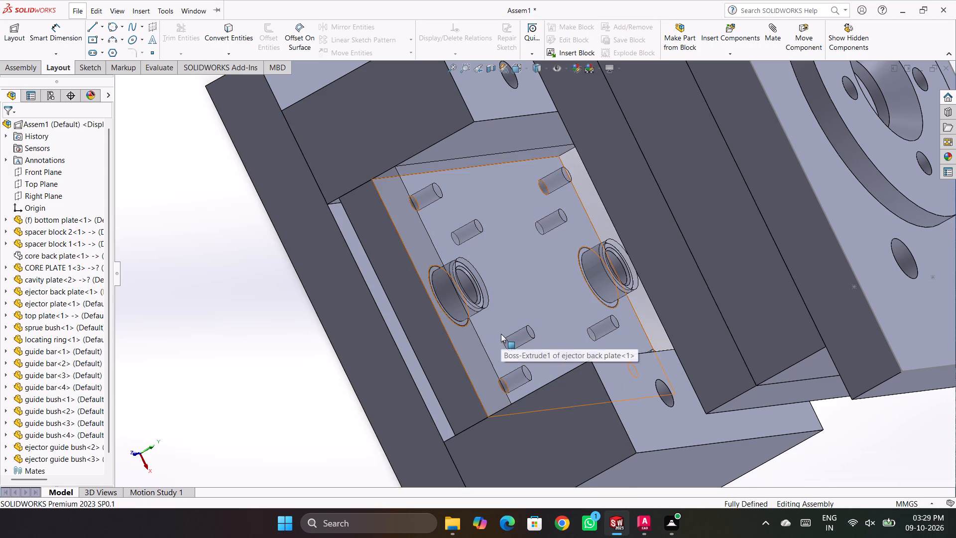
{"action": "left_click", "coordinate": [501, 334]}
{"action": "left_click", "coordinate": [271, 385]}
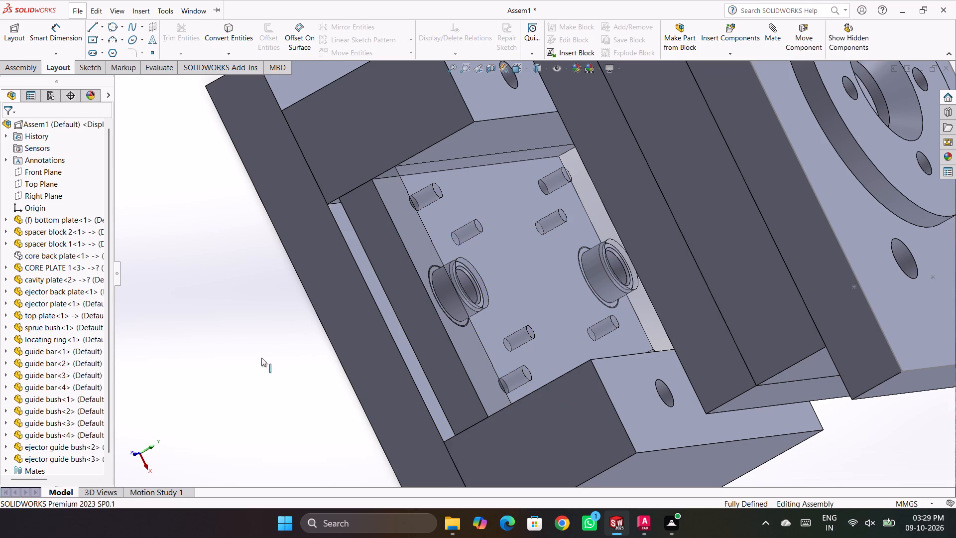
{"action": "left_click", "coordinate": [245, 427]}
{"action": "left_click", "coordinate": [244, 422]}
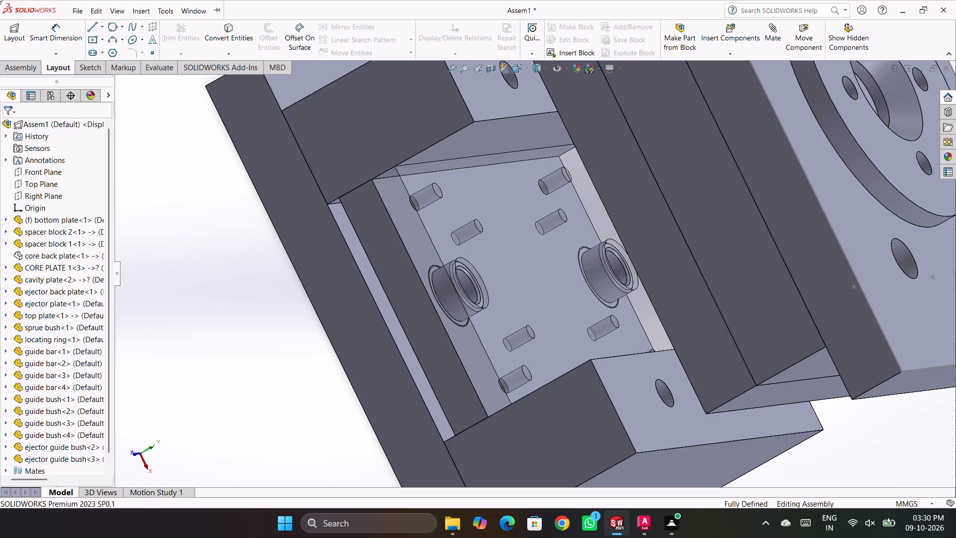
Insert the ejector guide pillar part from folder 002 and place it in free space beside the bottom plate.
{"action": "left_click", "coordinate": [18, 72]}
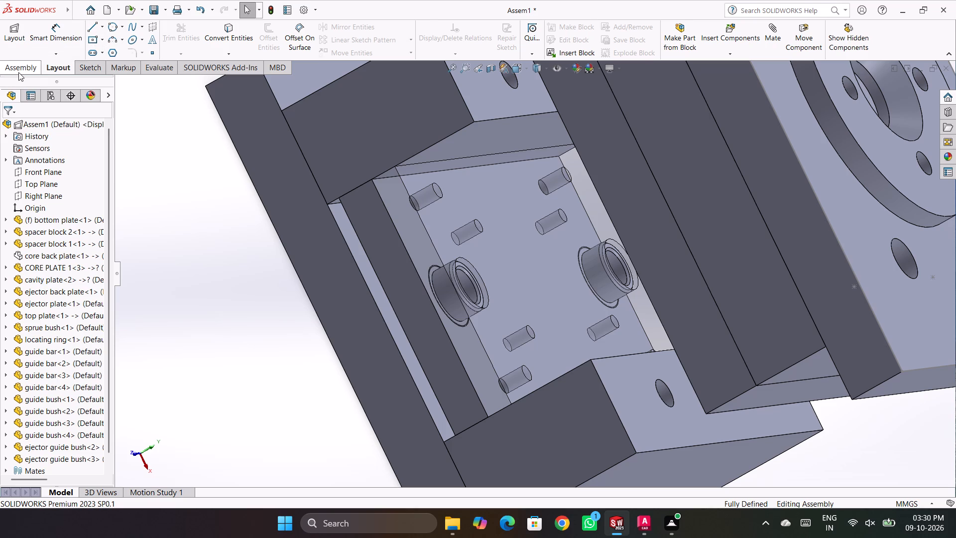
{"action": "left_click", "coordinate": [79, 39]}
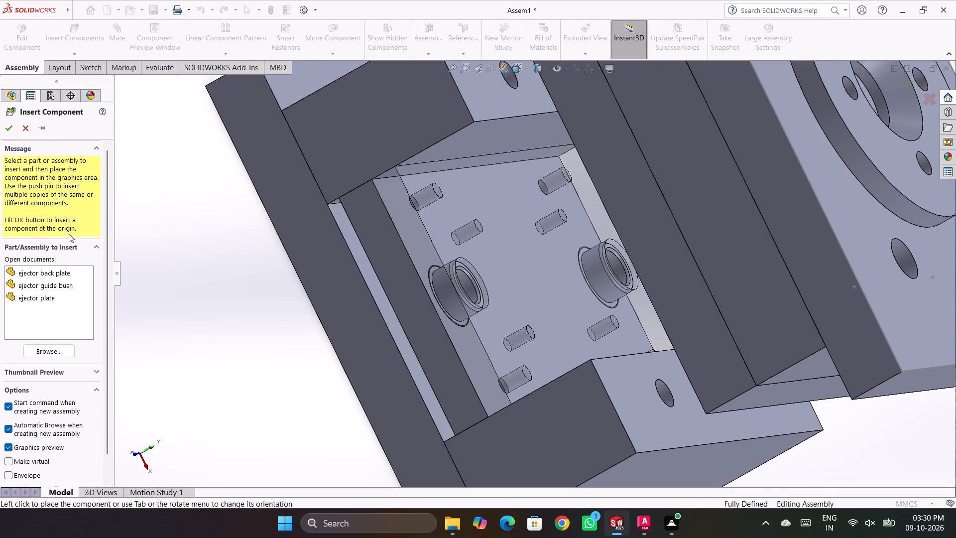
{"action": "left_click", "coordinate": [54, 351]}
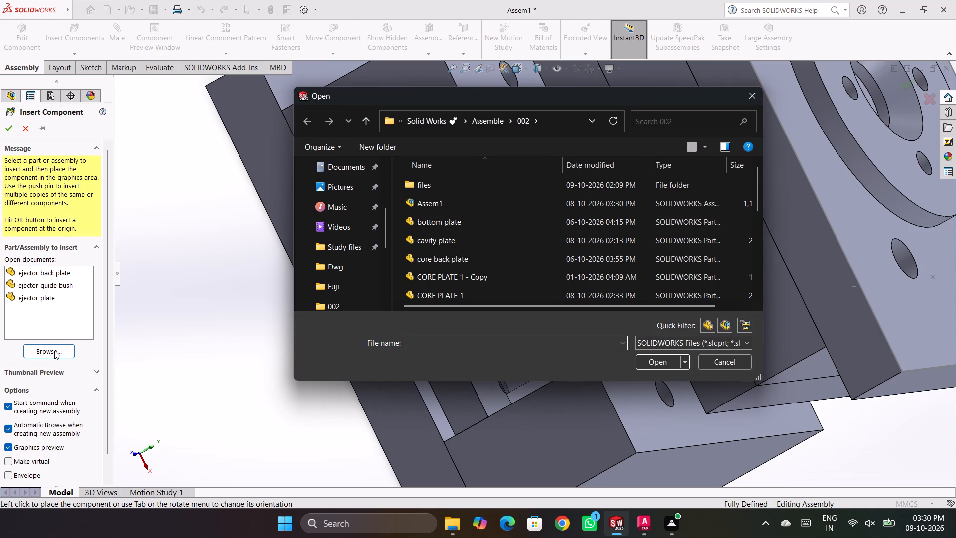
{"action": "scroll", "coordinate": [470, 228], "scroll_direction": "down", "scroll_amount": 4}
{"action": "left_click", "coordinate": [470, 216]}
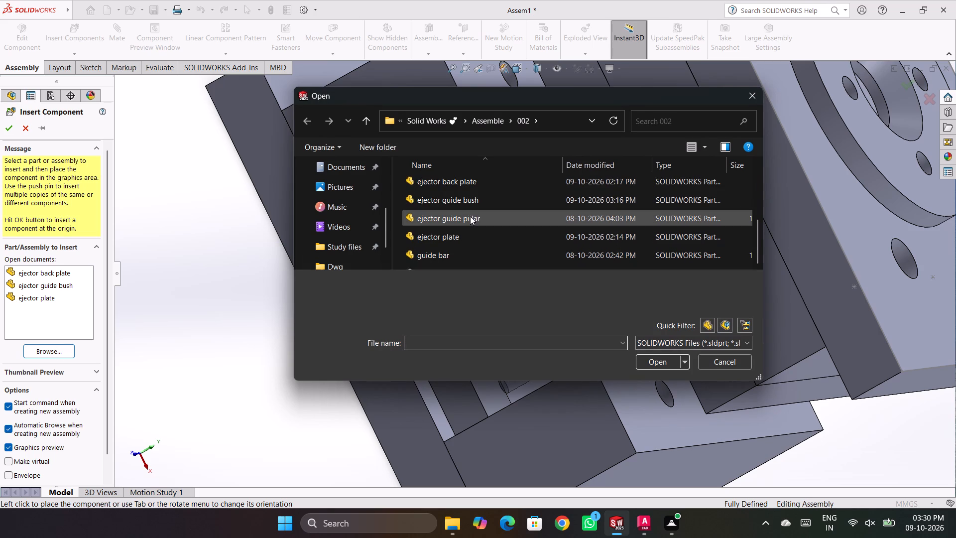
{"action": "left_click", "coordinate": [651, 362]}
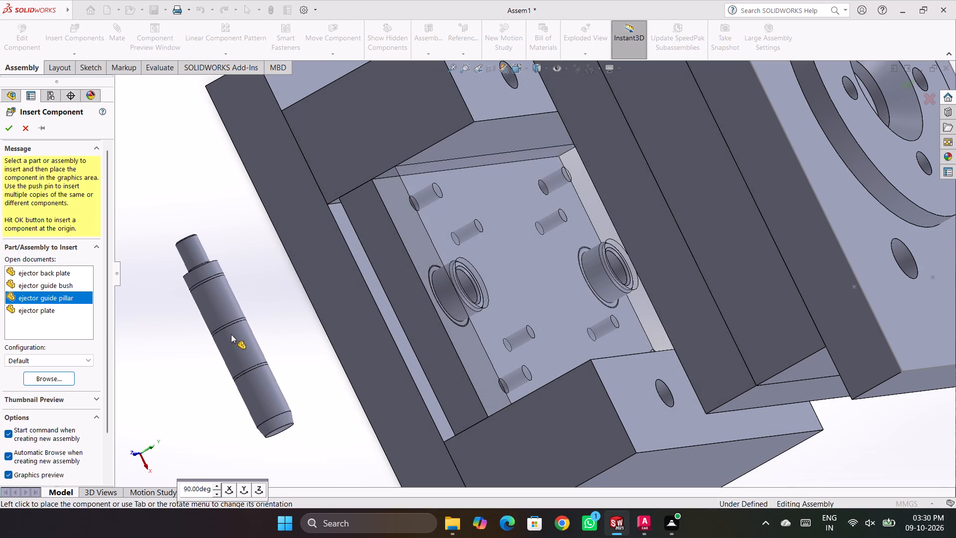
{"action": "left_click", "coordinate": [231, 334]}
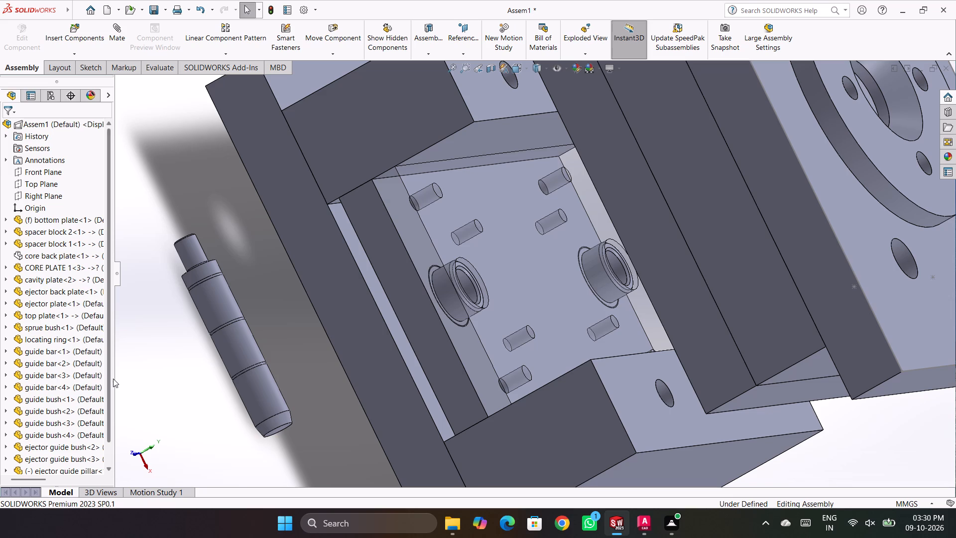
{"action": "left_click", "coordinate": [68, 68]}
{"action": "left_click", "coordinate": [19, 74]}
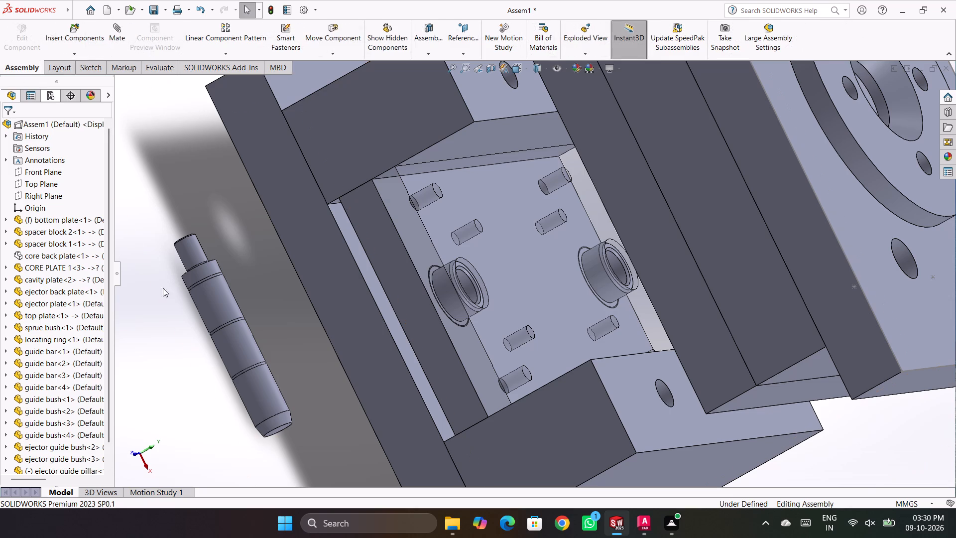
Rotate the ejector guide pillar in free space until its tapered end points towards the ejector plates, roughly parallel to the bush axes.
{"action": "left_click", "coordinate": [216, 314]}
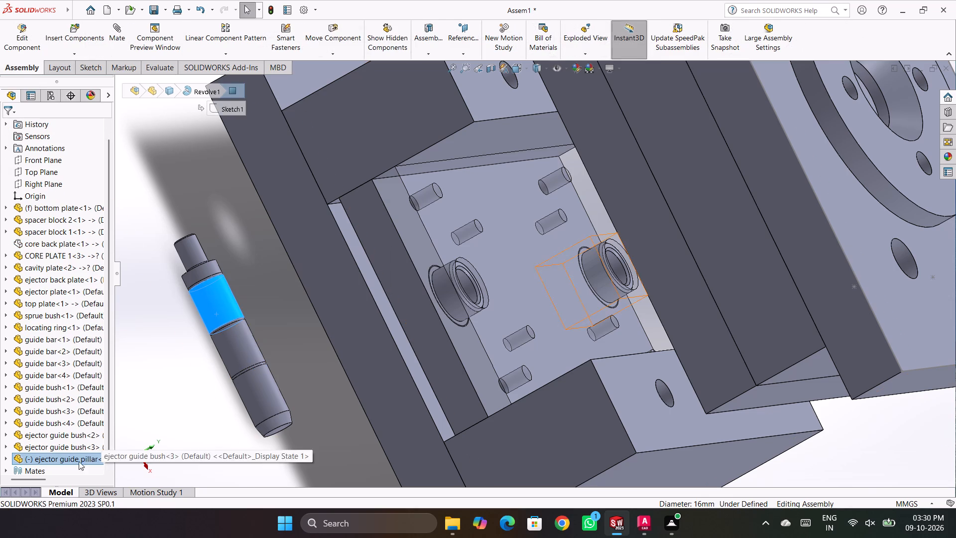
{"action": "left_click", "coordinate": [71, 458]}
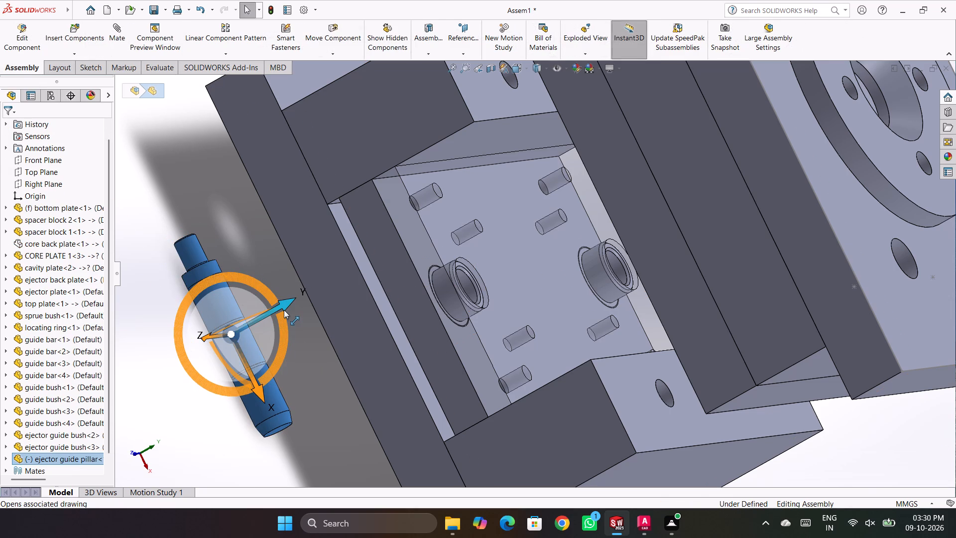
{"action": "left_click_drag", "start_coordinate": [283, 310], "coordinate": [280, 344]}
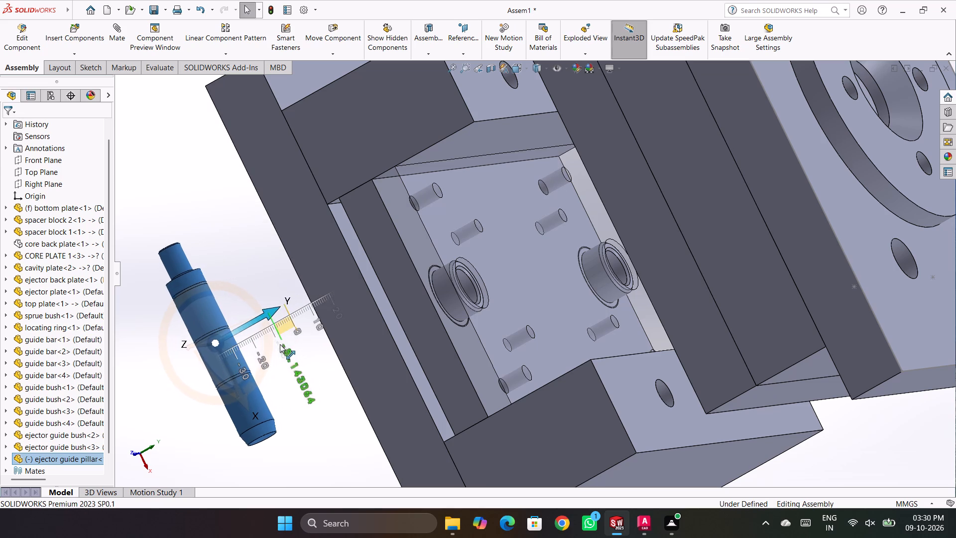
{"action": "left_click_drag", "start_coordinate": [280, 344], "coordinate": [299, 335]}
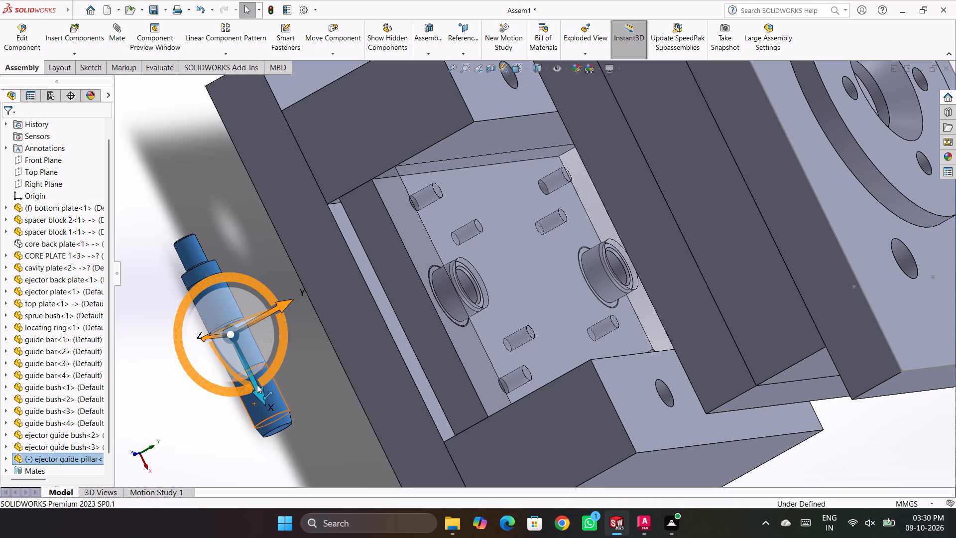
{"action": "left_click_drag", "start_coordinate": [257, 385], "coordinate": [231, 397]}
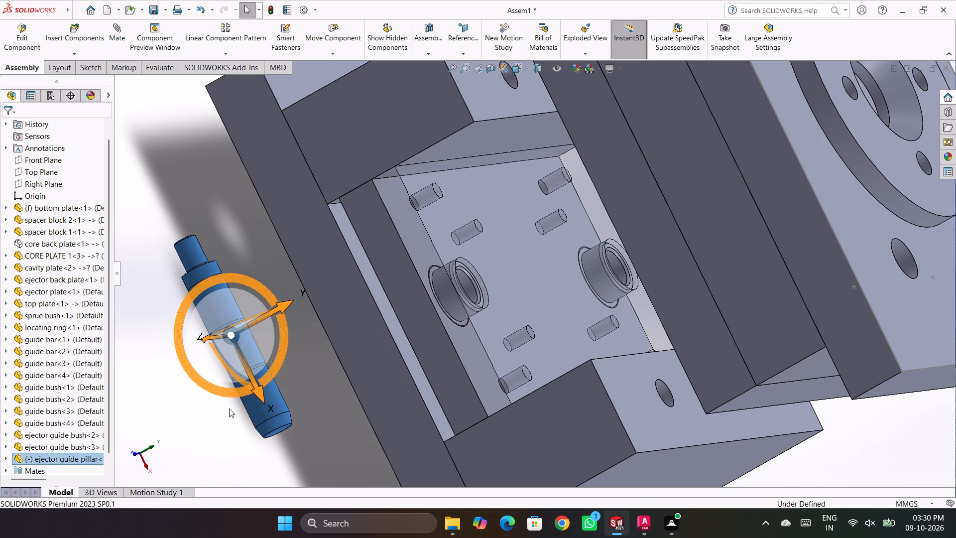
{"action": "left_click_drag", "start_coordinate": [239, 392], "coordinate": [175, 378]}
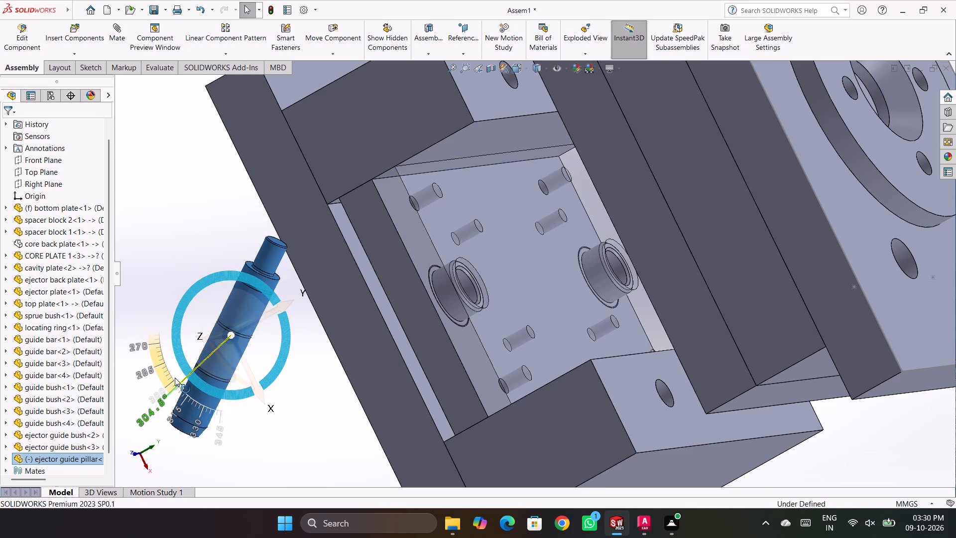
{"action": "left_click_drag", "start_coordinate": [175, 378], "coordinate": [169, 360]}
{"action": "left_click", "coordinate": [254, 426]}
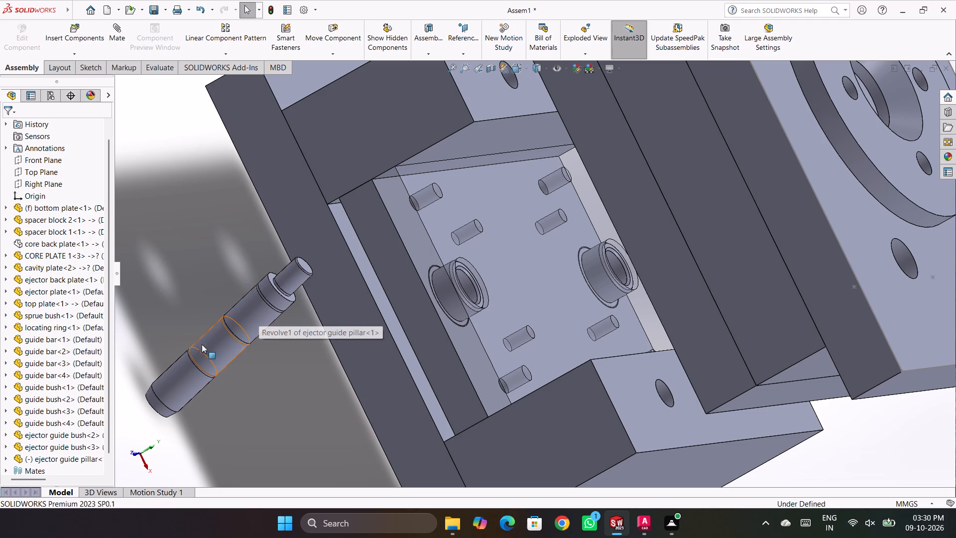
{"action": "left_click", "coordinate": [68, 457]}
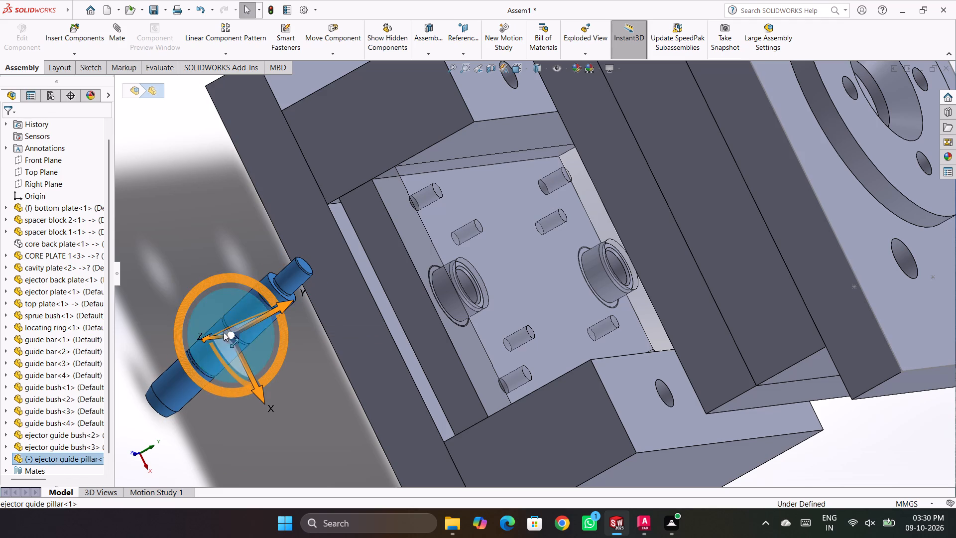
{"action": "left_click_drag", "start_coordinate": [262, 286], "coordinate": [191, 301]}
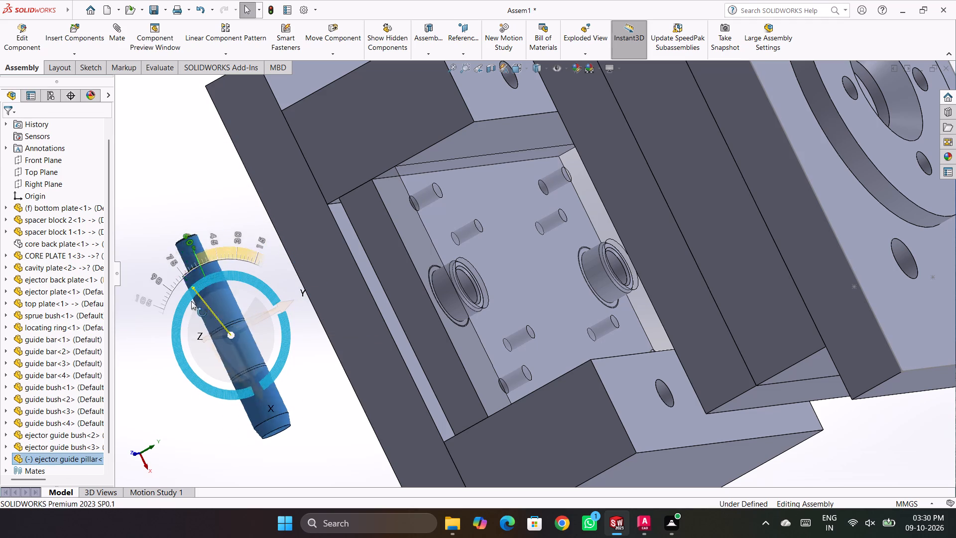
{"action": "left_click_drag", "start_coordinate": [191, 301], "coordinate": [209, 358]}
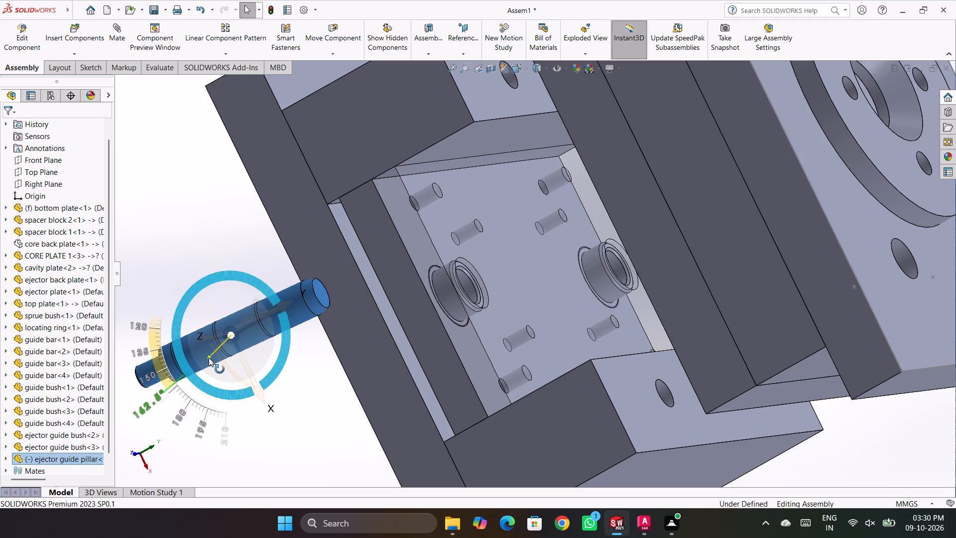
{"action": "left_click_drag", "start_coordinate": [209, 358], "coordinate": [204, 357]}
{"action": "left_click", "coordinate": [336, 400]}
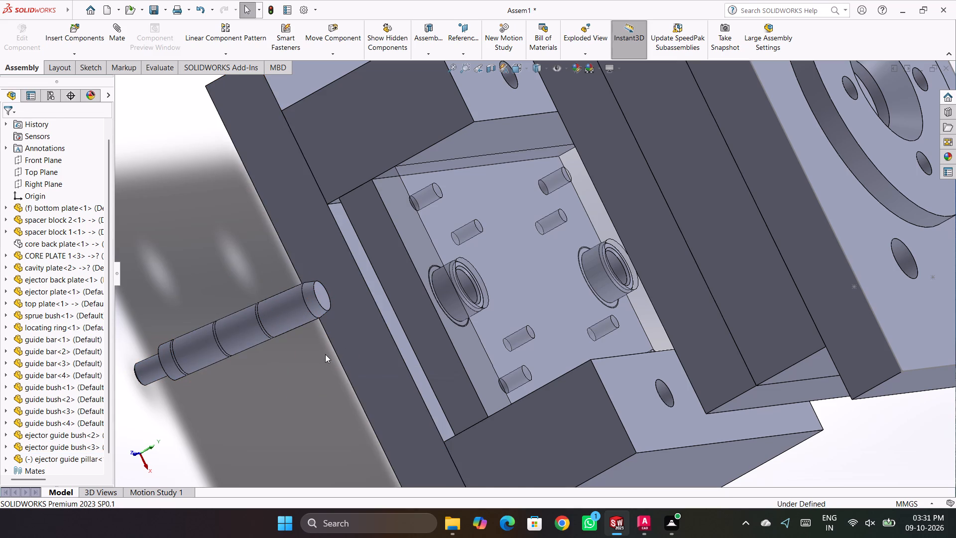
Switch to the AutoCAD drawing soap box component 2 and examine how the ejector guide pillar sits in the bush and plates.
{"action": "left_click", "coordinate": [648, 535]}
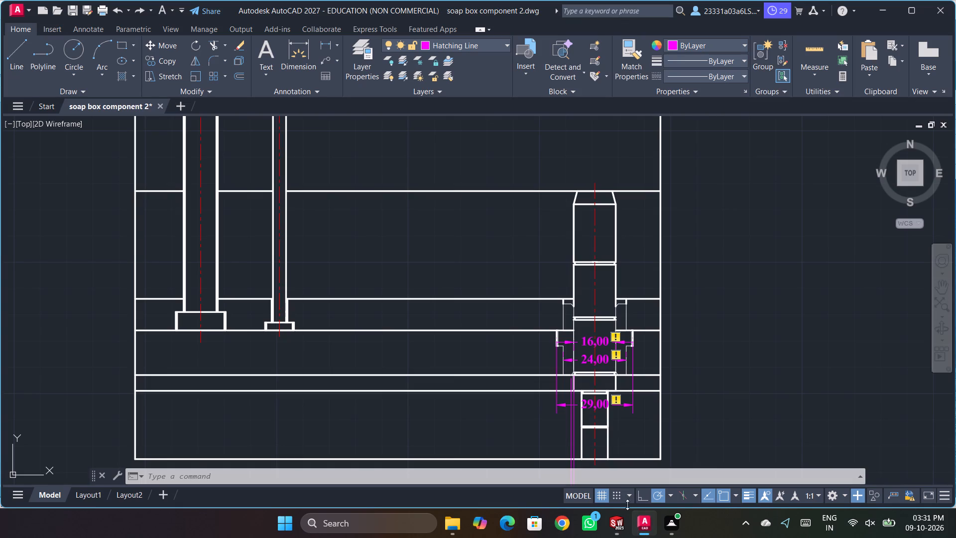
{"action": "scroll", "coordinate": [593, 357], "scroll_direction": "down", "scroll_amount": 3}
{"action": "scroll", "coordinate": [593, 357], "scroll_direction": "up", "scroll_amount": 6}
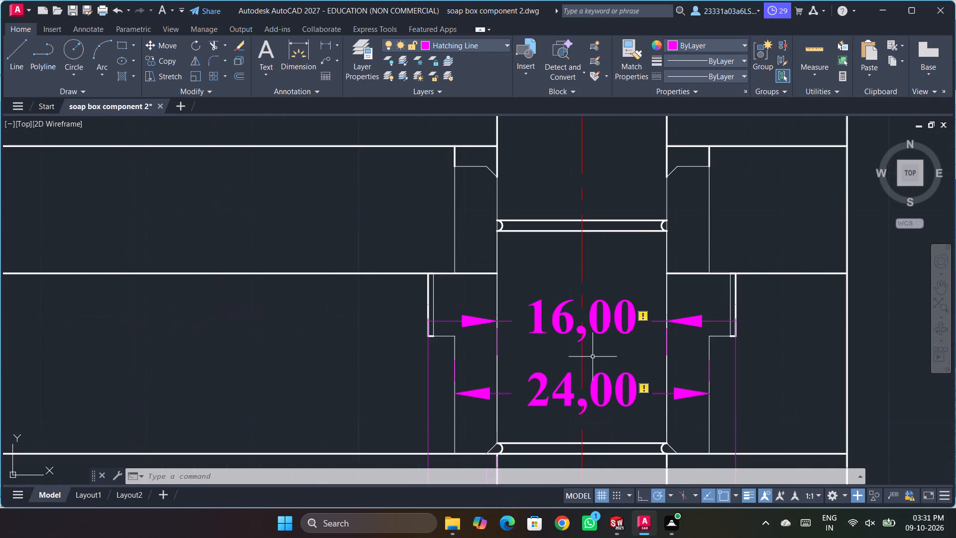
{"action": "scroll", "coordinate": [593, 357], "scroll_direction": "down", "scroll_amount": 2}
{"action": "scroll", "coordinate": [616, 422], "scroll_direction": "up", "scroll_amount": 1}
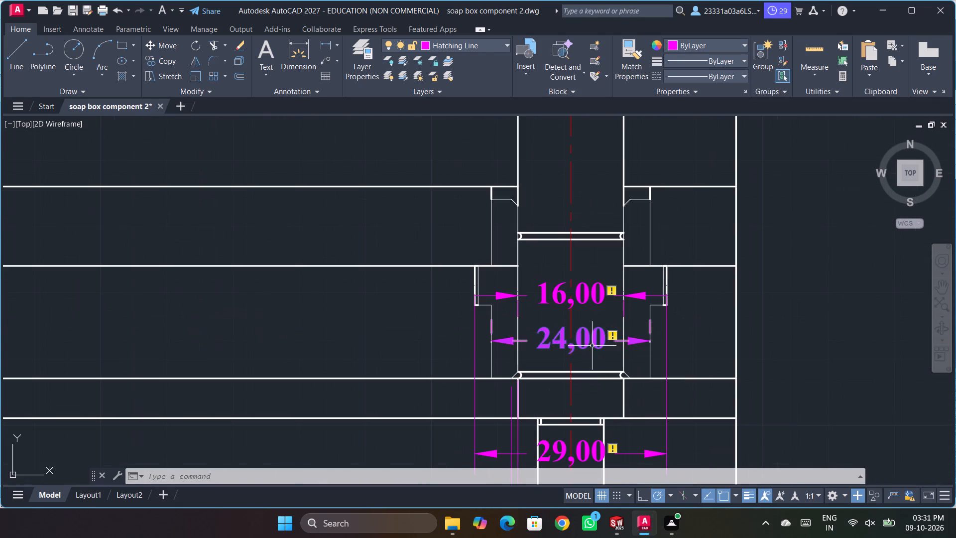
{"action": "scroll", "coordinate": [530, 298], "scroll_direction": "down", "scroll_amount": 1}
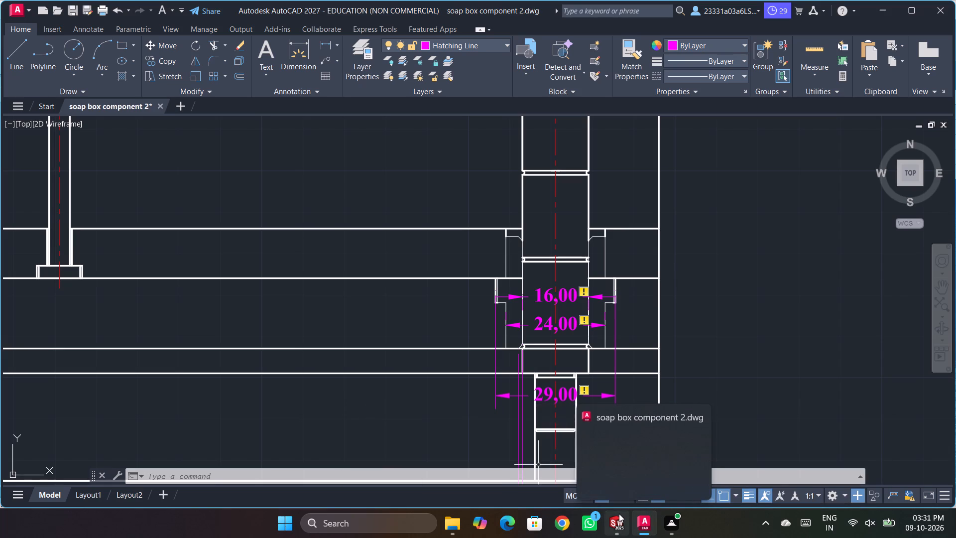
{"action": "left_click", "coordinate": [423, 453]}
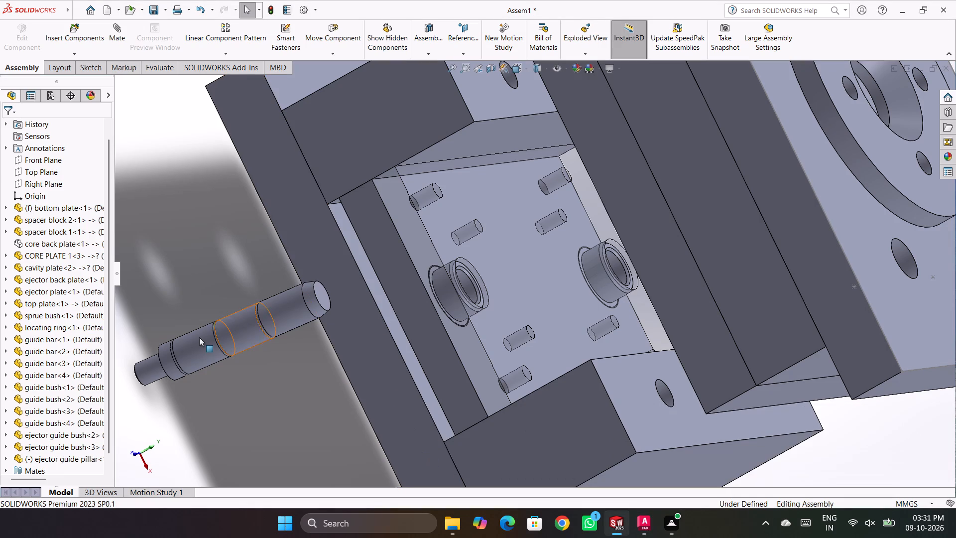
Mate the ejector guide pillar's cylindrical face concentric with the bore of ejector guide bush<3>, checking the AutoCAD section drawing before accepting.
{"action": "right_click", "coordinate": [198, 339]}
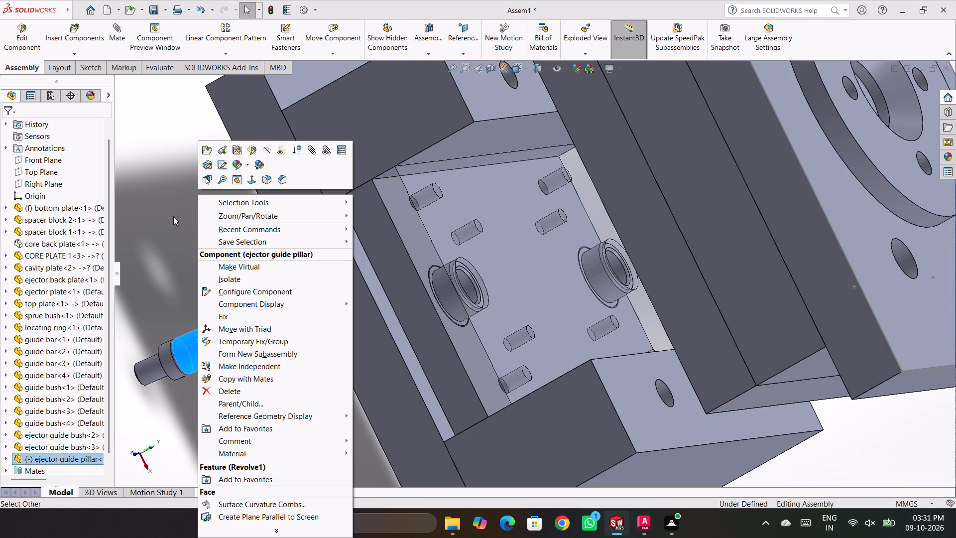
{"action": "left_click", "coordinate": [317, 152]}
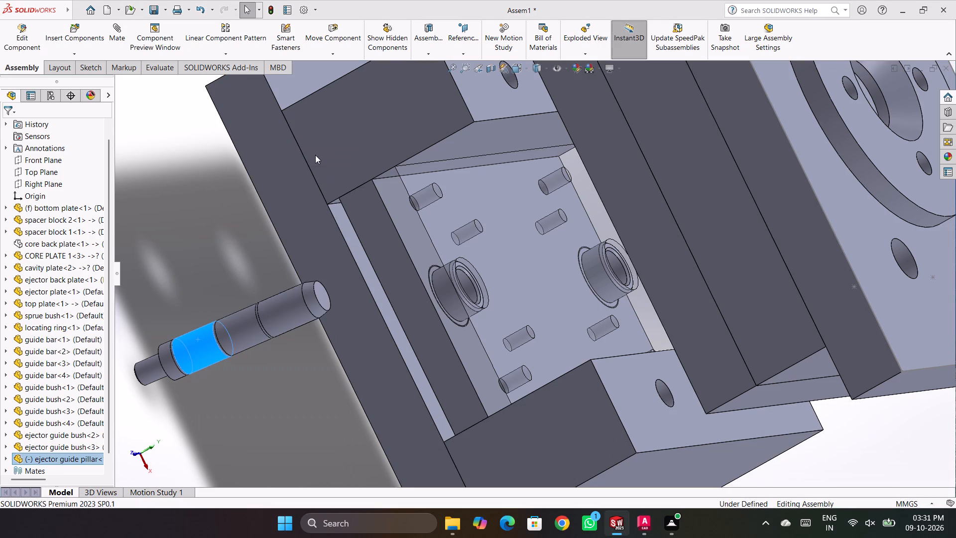
{"action": "left_click", "coordinate": [461, 284]}
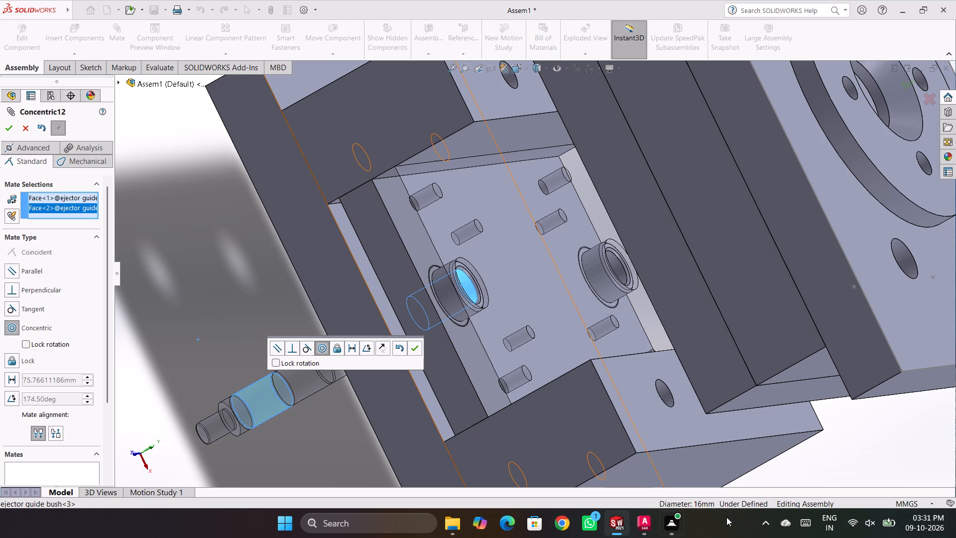
{"action": "left_click", "coordinate": [645, 529]}
{"action": "scroll", "coordinate": [599, 274], "scroll_direction": "up", "scroll_amount": 2}
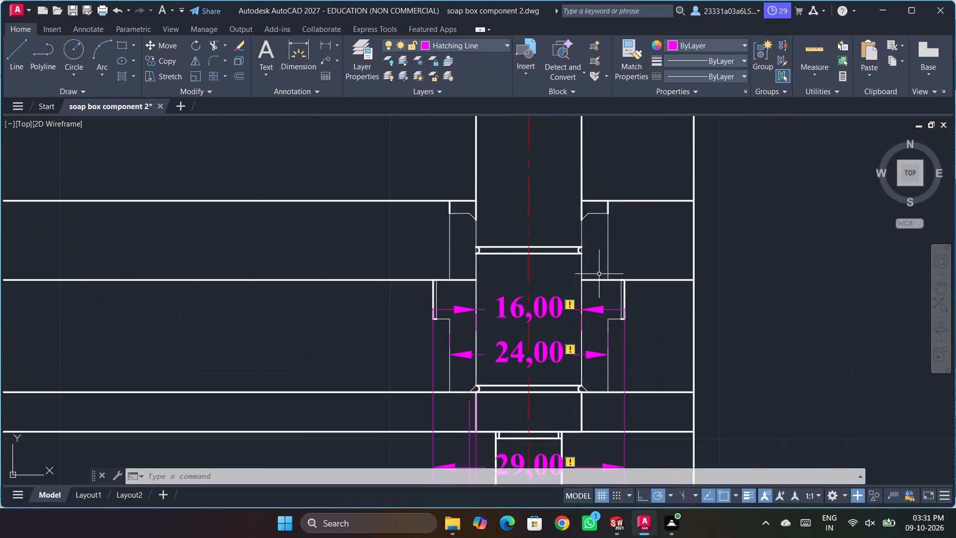
{"action": "scroll", "coordinate": [599, 273], "scroll_direction": "down", "scroll_amount": 4}
{"action": "scroll", "coordinate": [613, 346], "scroll_direction": "up", "scroll_amount": 2}
{"action": "scroll", "coordinate": [533, 248], "scroll_direction": "up", "scroll_amount": 2}
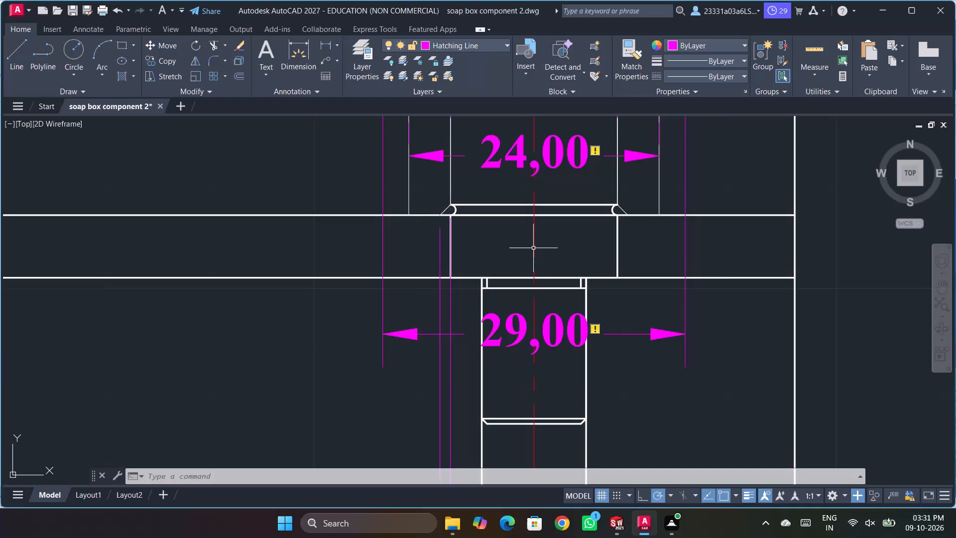
{"action": "scroll", "coordinate": [533, 248], "scroll_direction": "down", "scroll_amount": 1}
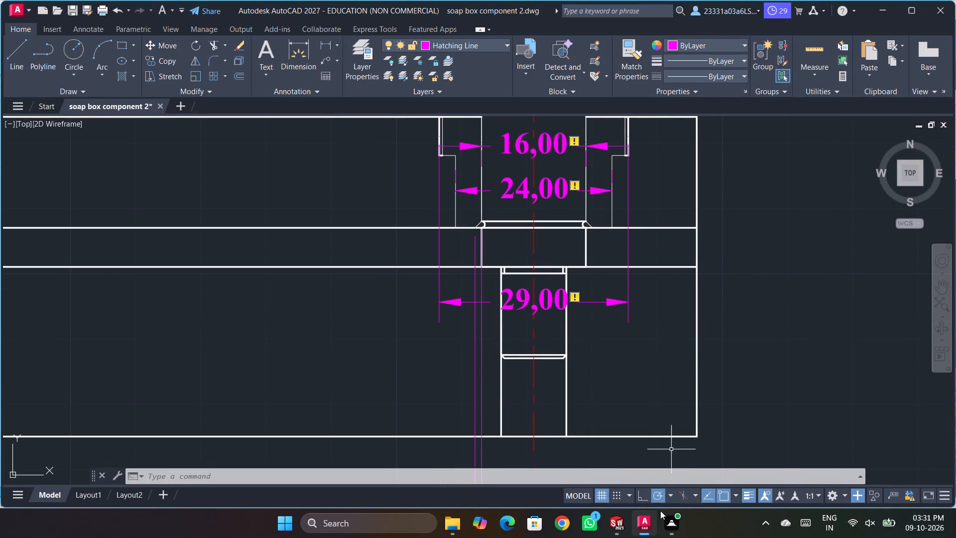
{"action": "left_click", "coordinate": [610, 529]}
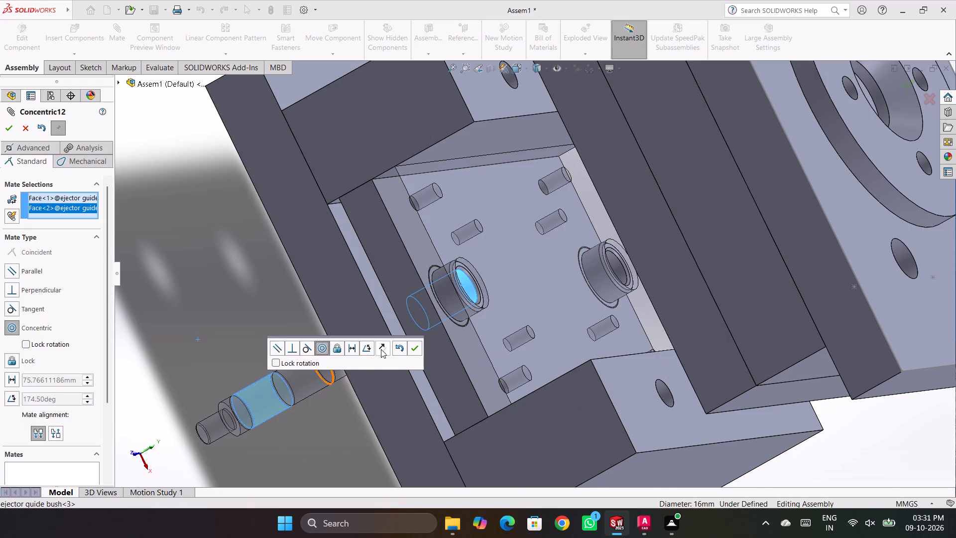
{"action": "left_click", "coordinate": [411, 350]}
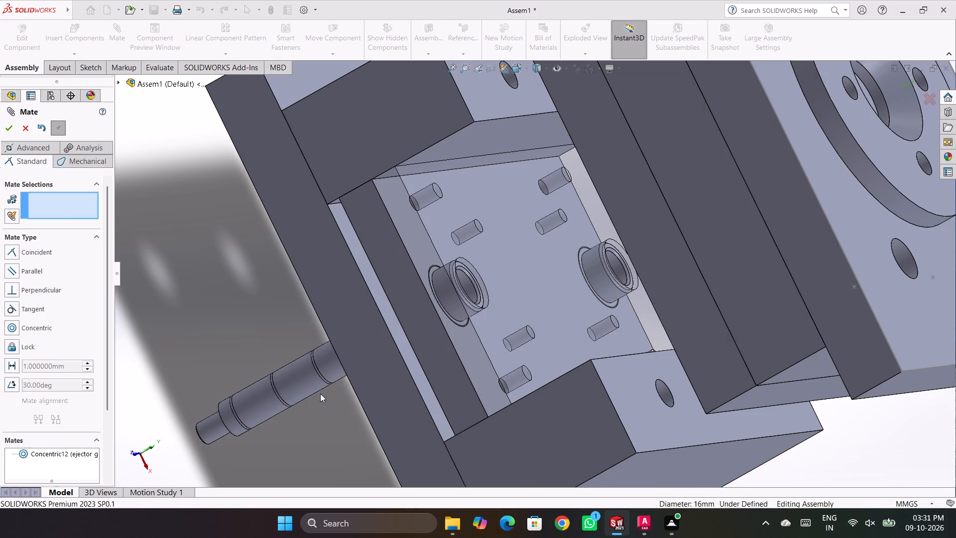
{"action": "key", "text": "Escape"}
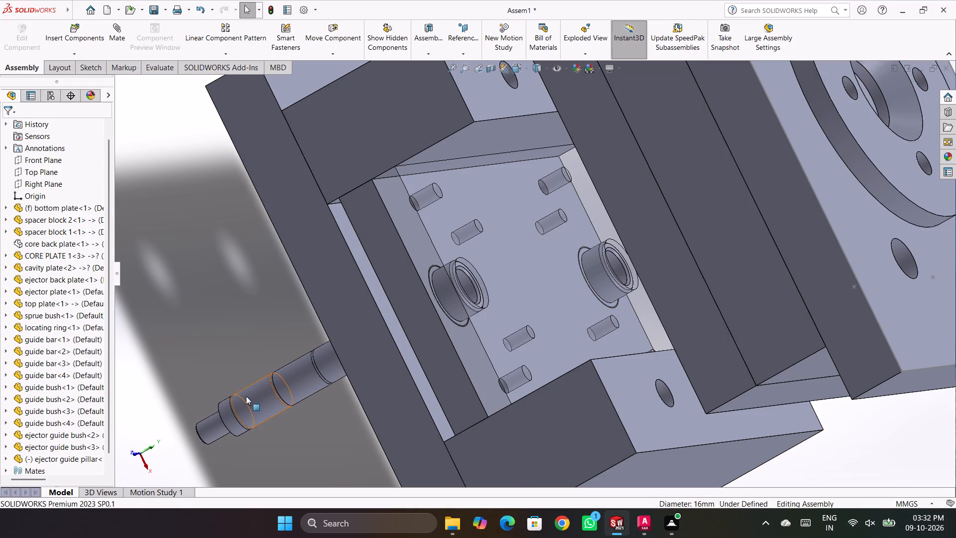
Move the ejector guide pillar about 120.7 mm along its axis through the ejector guide bush, tapered end leading.
{"action": "left_click", "coordinate": [55, 458]}
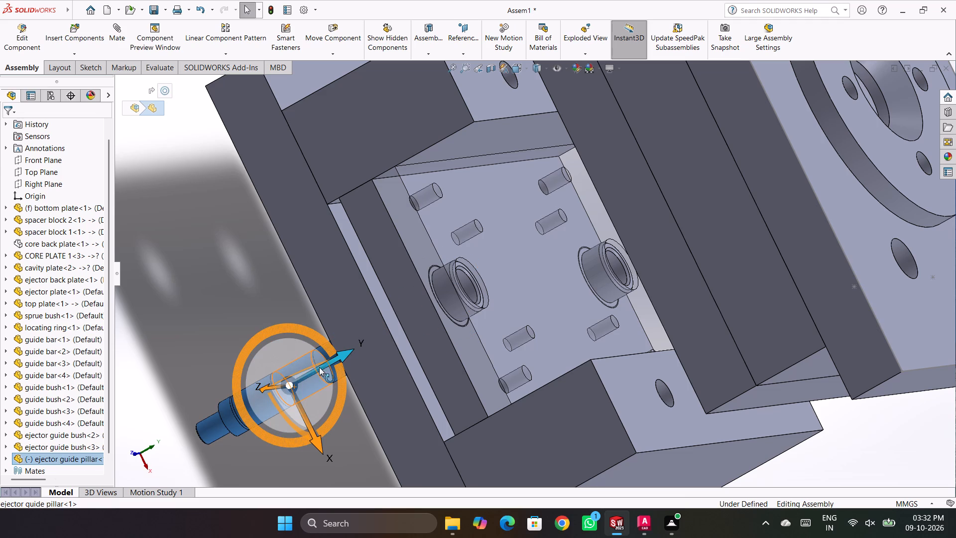
{"action": "left_click_drag", "start_coordinate": [317, 368], "coordinate": [520, 279]}
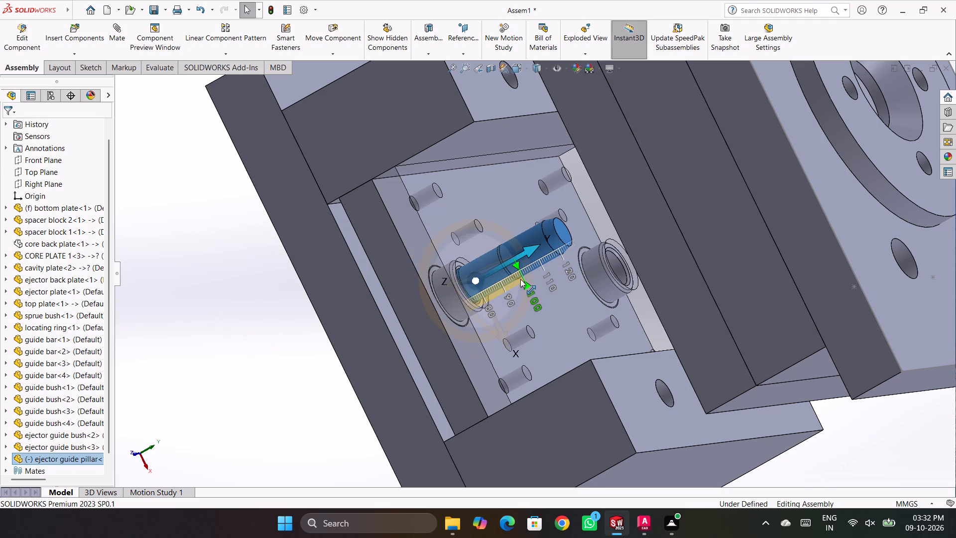
{"action": "left_click_drag", "start_coordinate": [520, 279], "coordinate": [582, 285]}
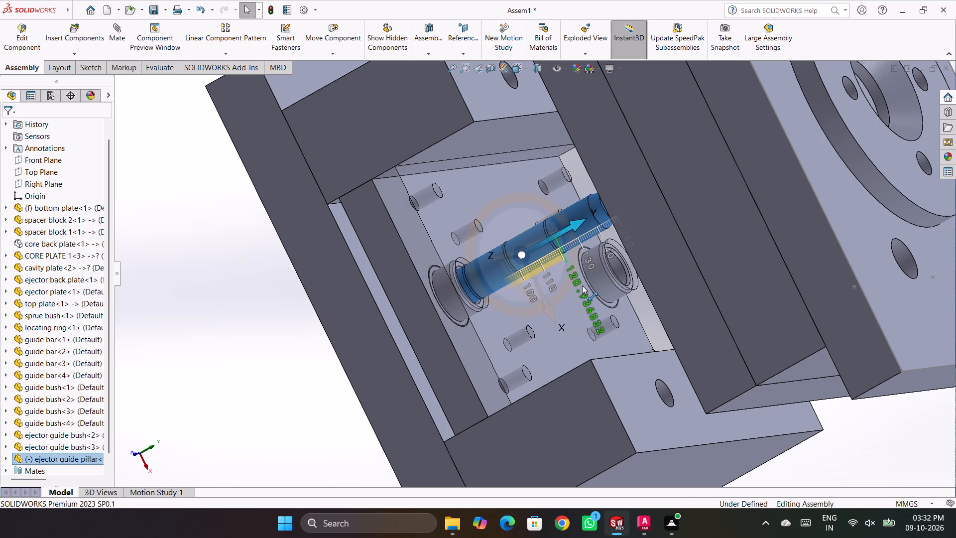
{"action": "left_click_drag", "start_coordinate": [582, 285], "coordinate": [576, 282]}
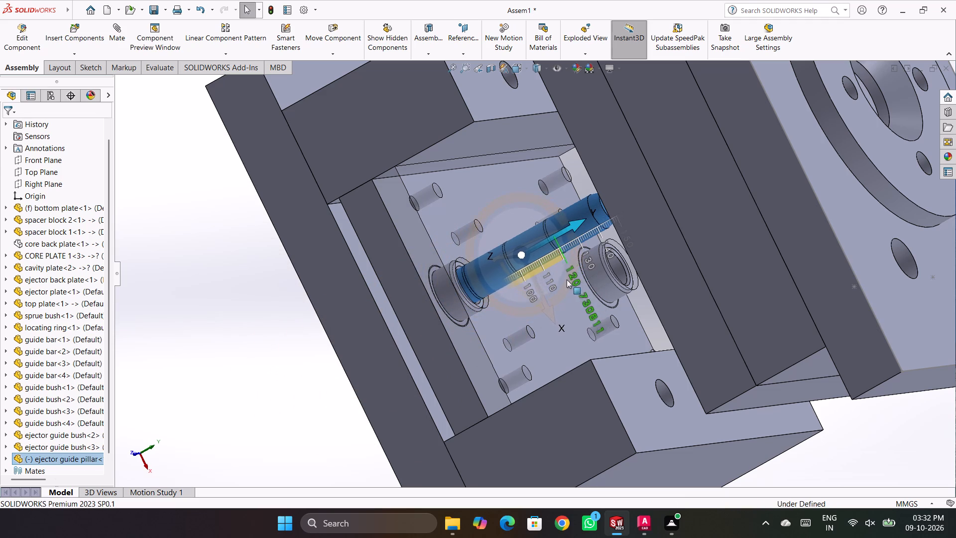
{"action": "left_click", "coordinate": [282, 362]}
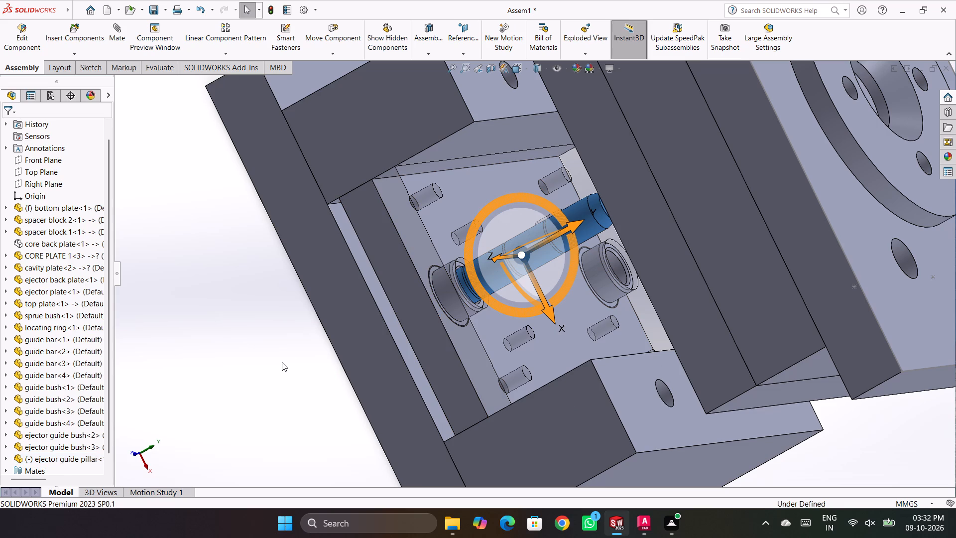
Make the ejector back plate transparent.
{"action": "right_click", "coordinate": [415, 328]}
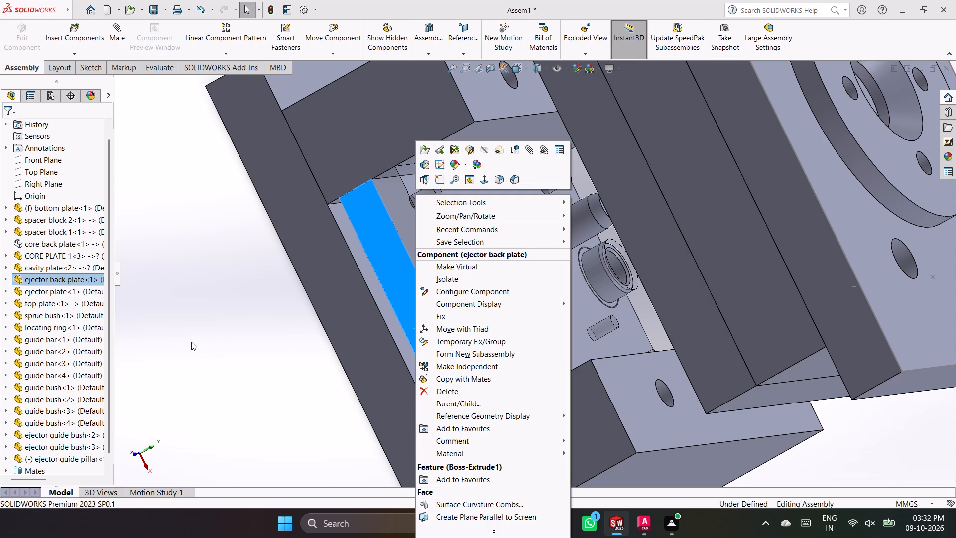
{"action": "left_click", "coordinate": [221, 306]}
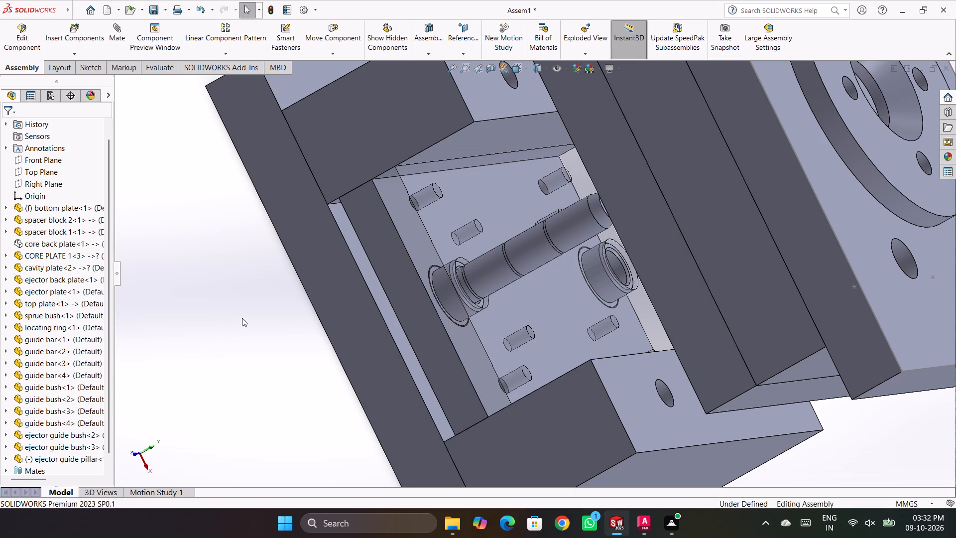
{"action": "right_click", "coordinate": [427, 317]}
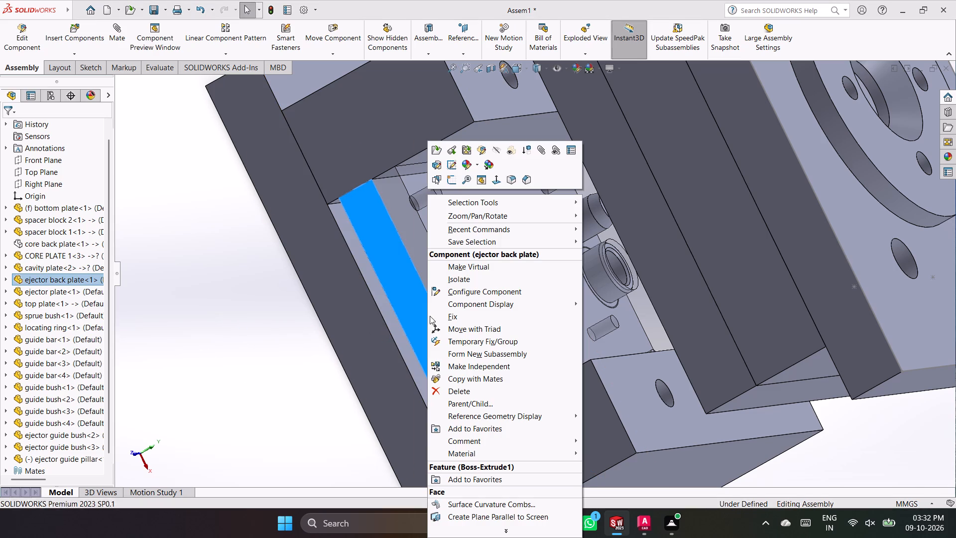
{"action": "left_click", "coordinate": [514, 150]}
{"action": "left_click", "coordinate": [256, 374]}
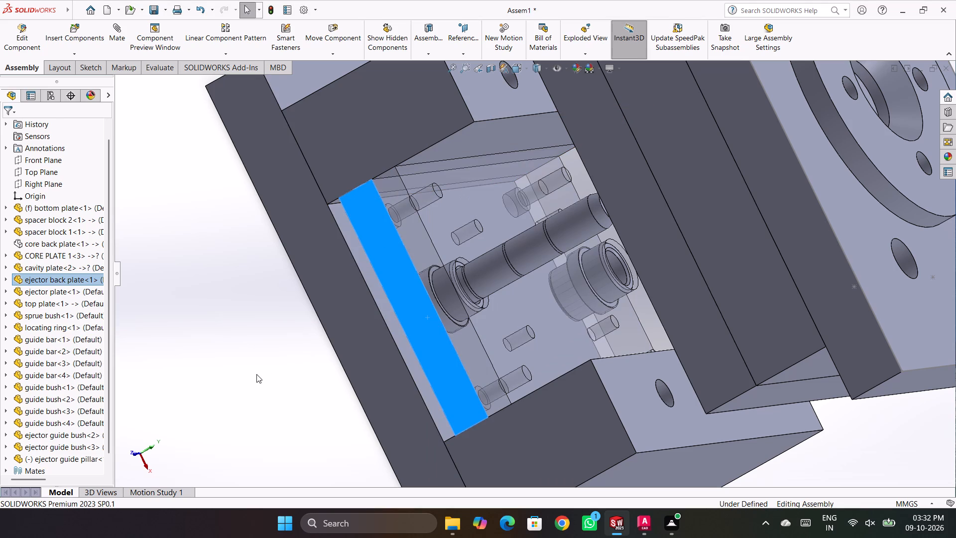
Slide the ejector guide pillar along its axis through the ejector guide bush until its stepped end projects beyond the bottom plate.
{"action": "scroll", "coordinate": [445, 324], "scroll_direction": "down", "scroll_amount": 5}
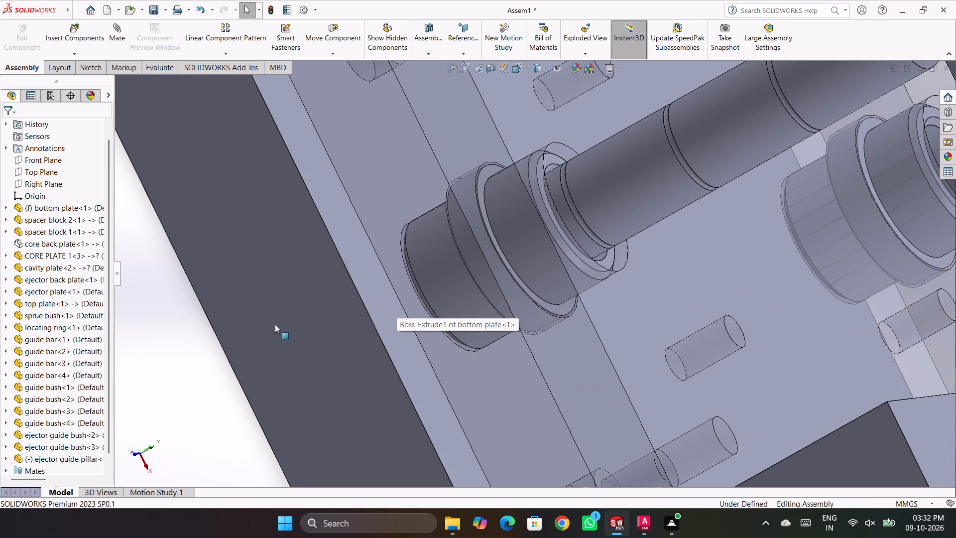
{"action": "scroll", "coordinate": [207, 371], "scroll_direction": "up", "scroll_amount": 2}
{"action": "middle_click_drag", "start_coordinate": [220, 365], "coordinate": [255, 365]}
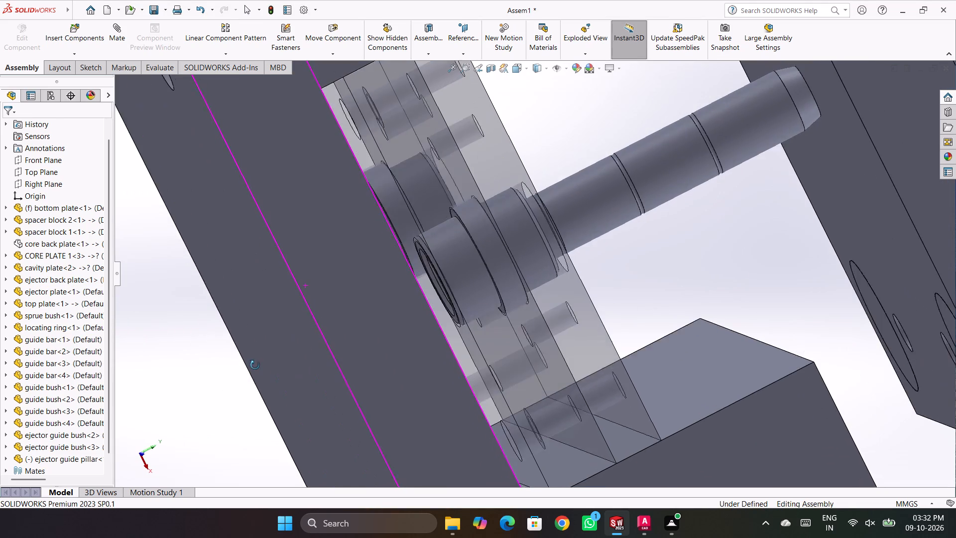
{"action": "middle_click_drag", "start_coordinate": [255, 365], "coordinate": [251, 369]}
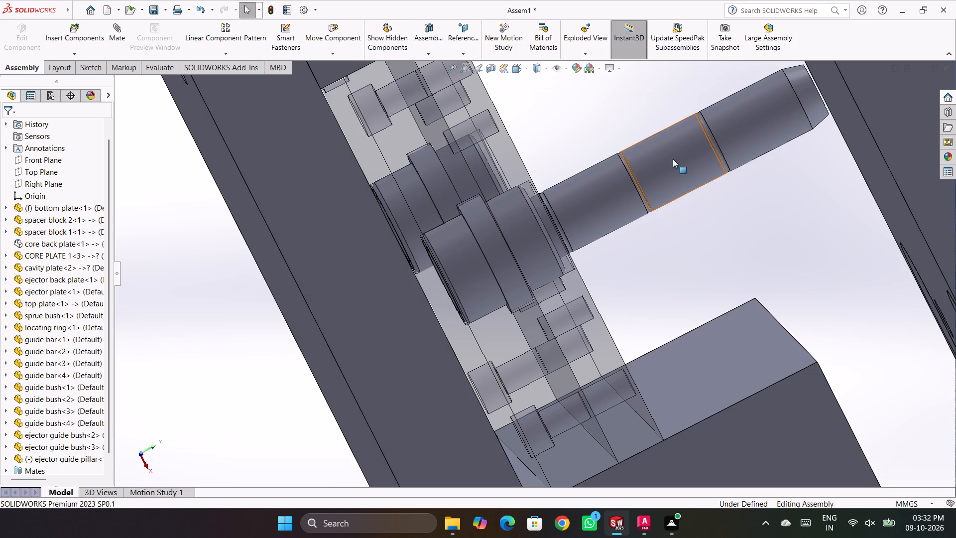
{"action": "left_click", "coordinate": [64, 460]}
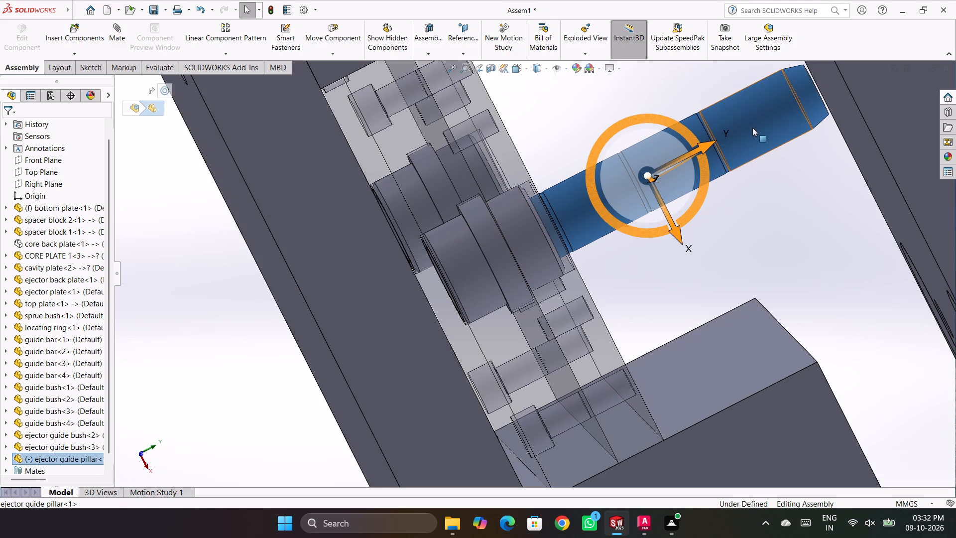
{"action": "left_click_drag", "start_coordinate": [753, 128], "coordinate": [649, 183]}
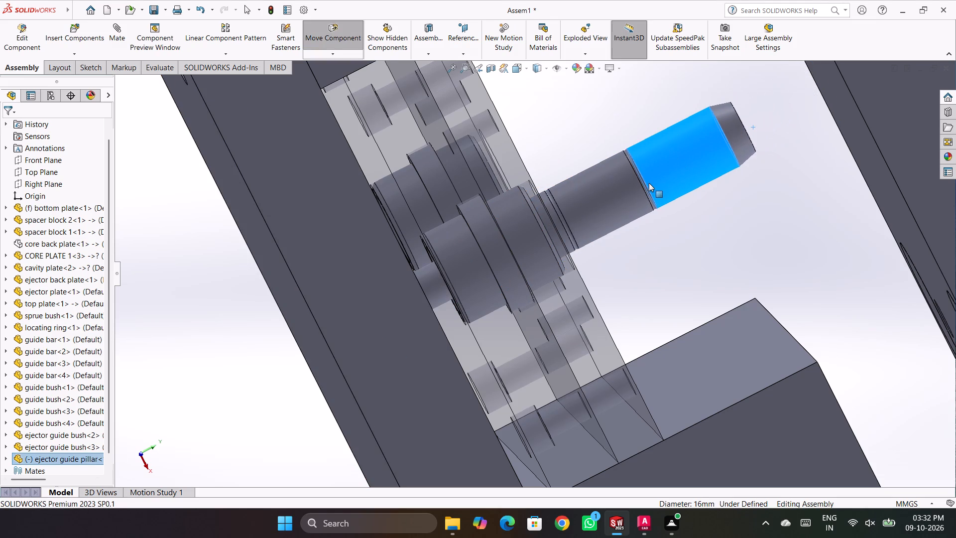
{"action": "left_click_drag", "start_coordinate": [649, 183], "coordinate": [466, 285]}
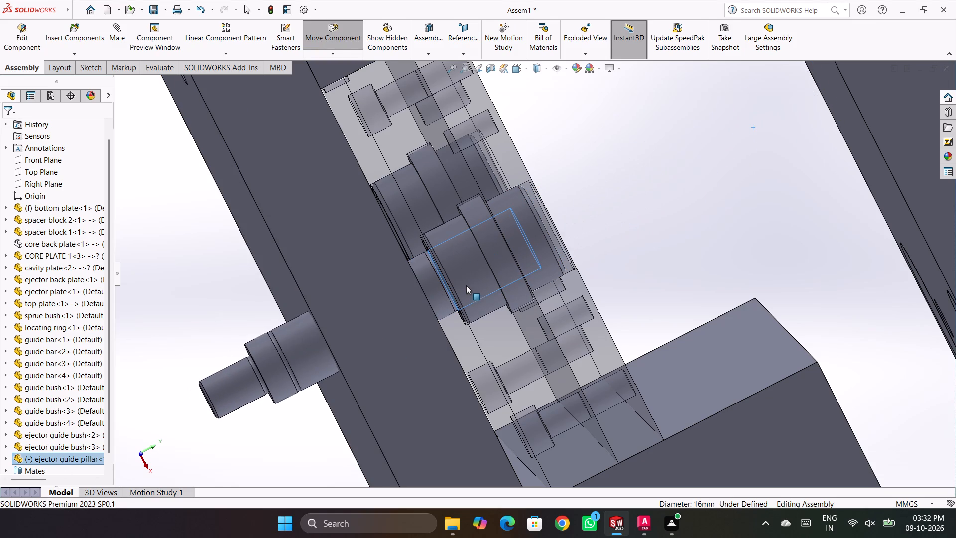
{"action": "left_click", "coordinate": [302, 443]}
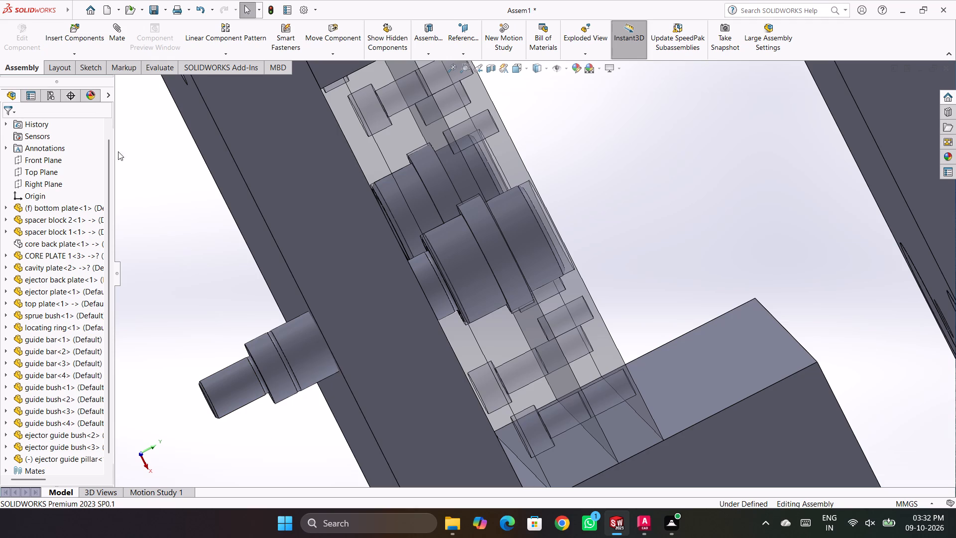
Mate the ejector guide pillar's annular shoulder face coincident with the bottom plate's inner face on the ejector side.
{"action": "left_click", "coordinate": [119, 31]}
{"action": "middle_click_drag", "start_coordinate": [262, 446], "coordinate": [339, 413]}
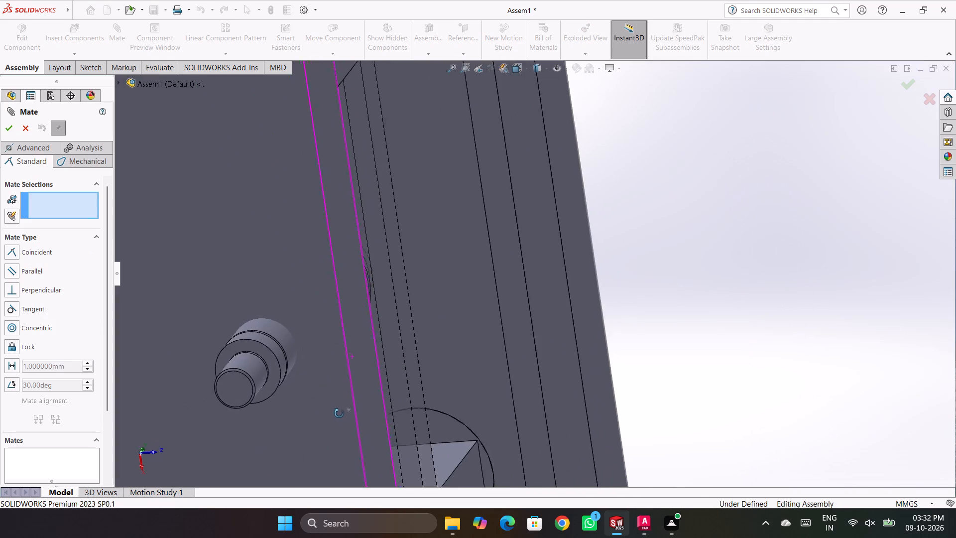
{"action": "middle_click_drag", "start_coordinate": [339, 413], "coordinate": [332, 410]}
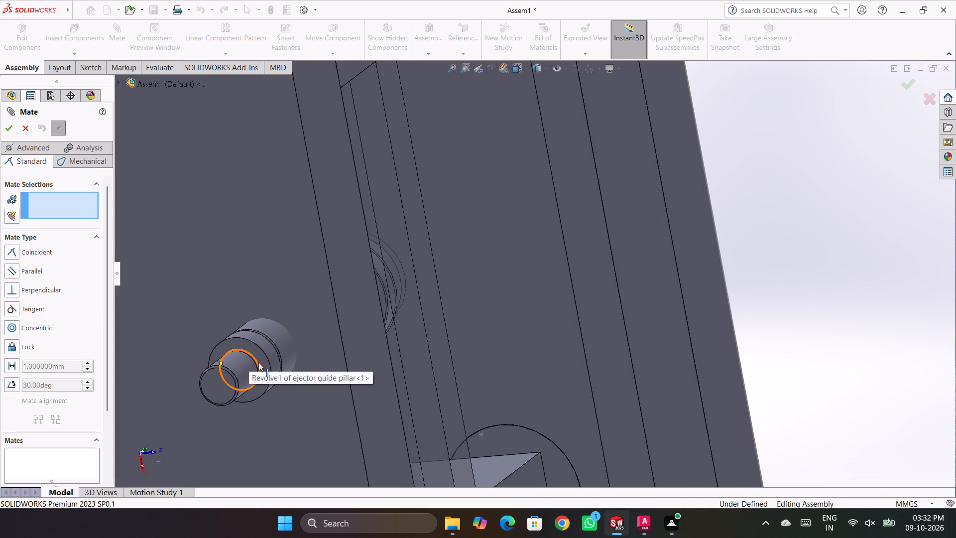
{"action": "left_click", "coordinate": [261, 364]}
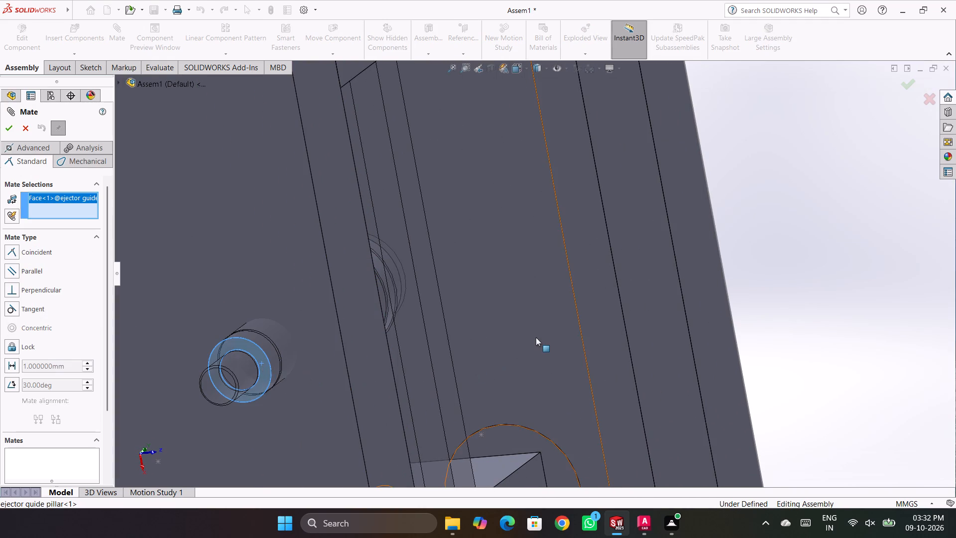
{"action": "scroll", "coordinate": [536, 337], "scroll_direction": "up", "scroll_amount": 5}
{"action": "middle_click_drag", "start_coordinate": [651, 207], "coordinate": [569, 223]}
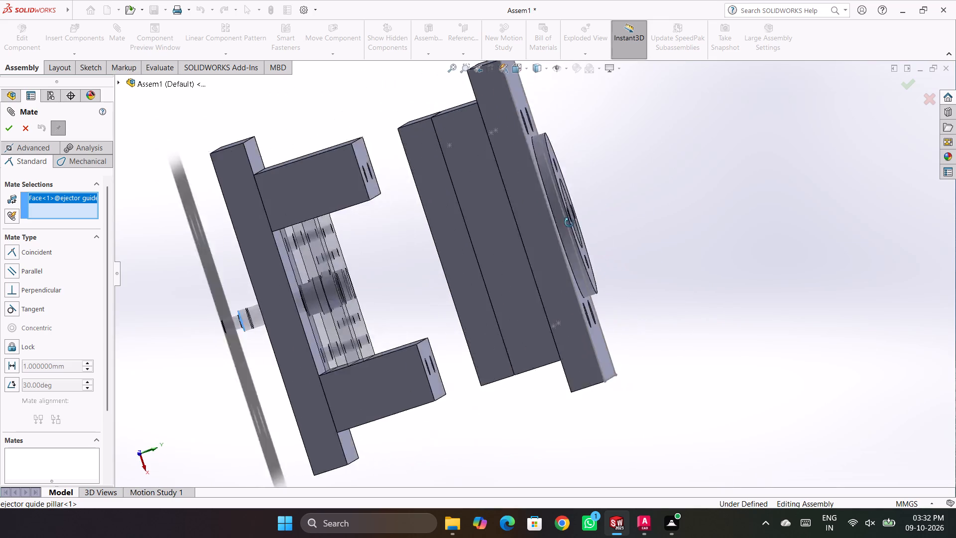
{"action": "middle_click_drag", "start_coordinate": [569, 223], "coordinate": [538, 226]}
{"action": "scroll", "coordinate": [211, 333], "scroll_direction": "down", "scroll_amount": 4}
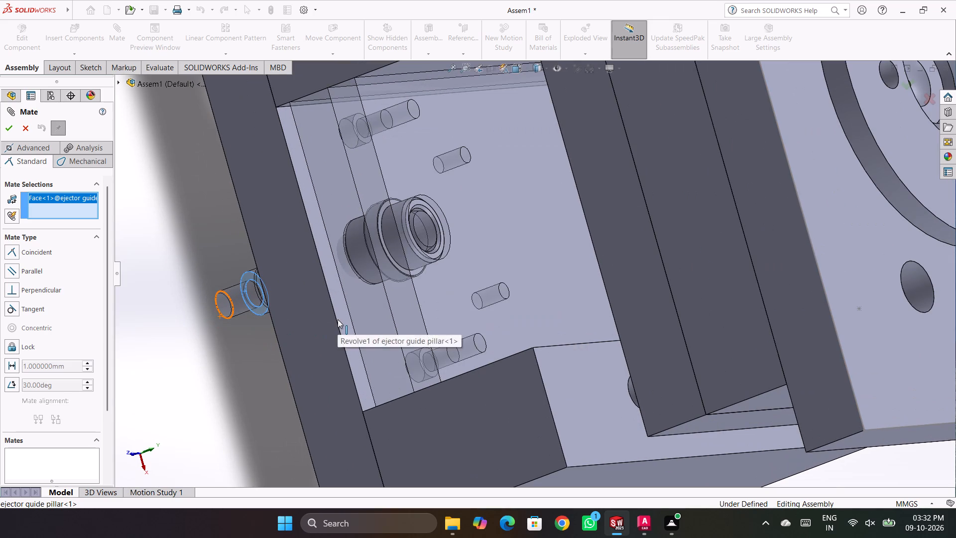
{"action": "left_click", "coordinate": [345, 322]}
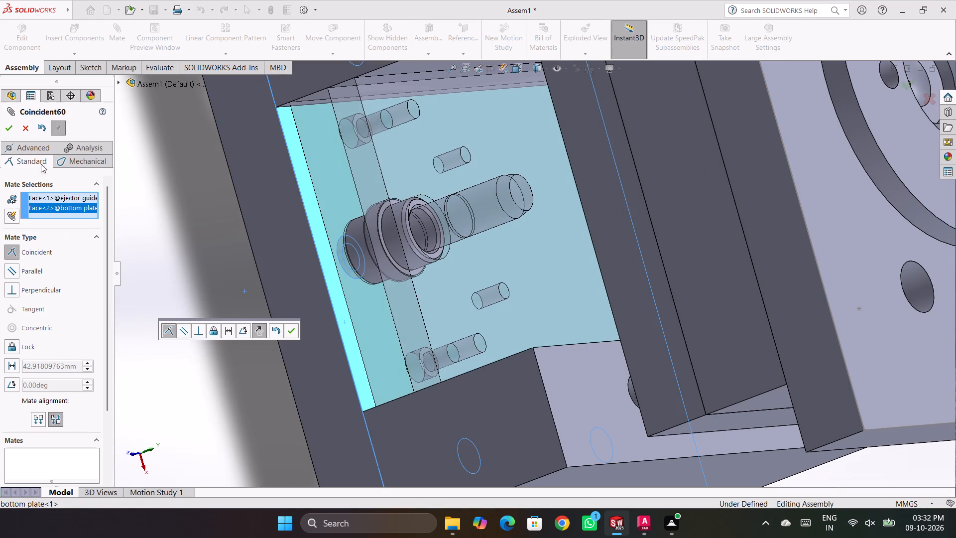
{"action": "left_click", "coordinate": [6, 128]}
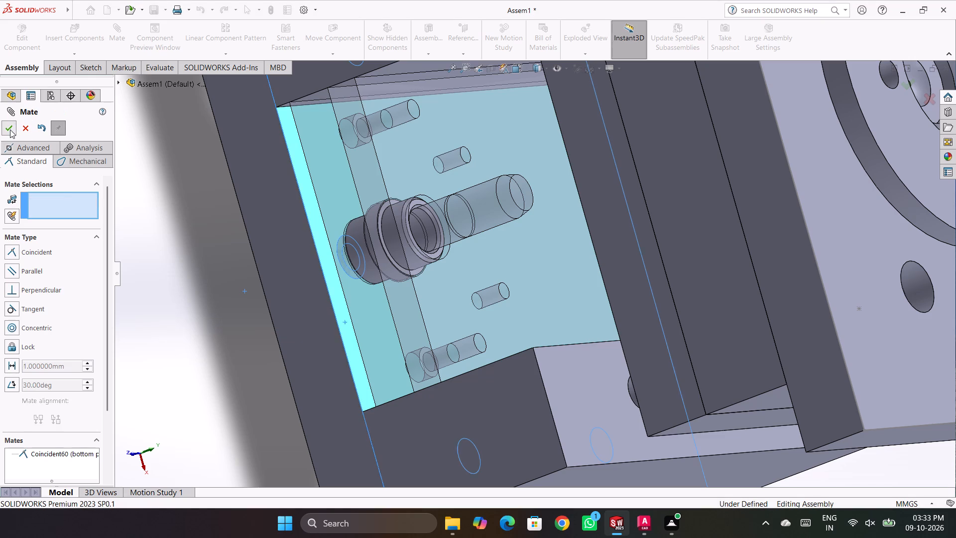
{"action": "left_click", "coordinate": [190, 368]}
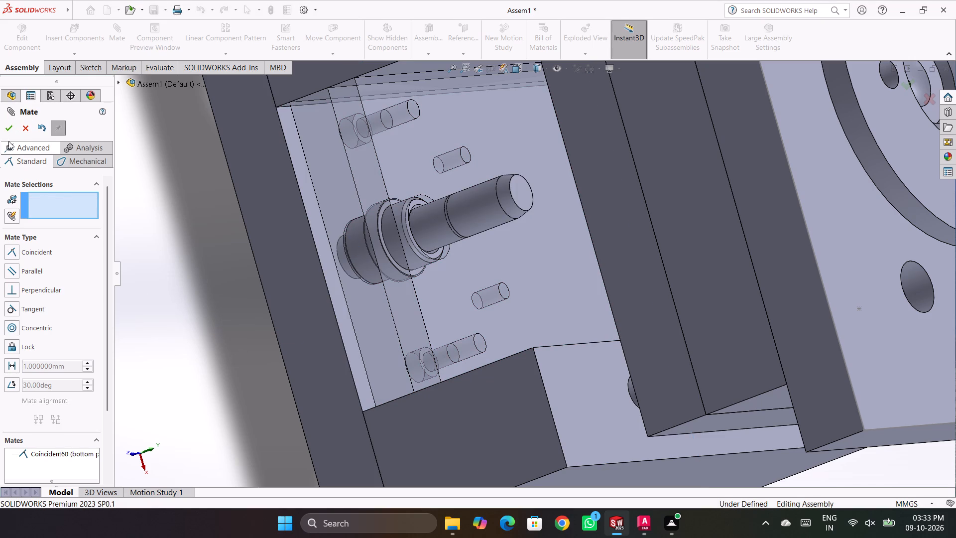
{"action": "left_click", "coordinate": [5, 123]}
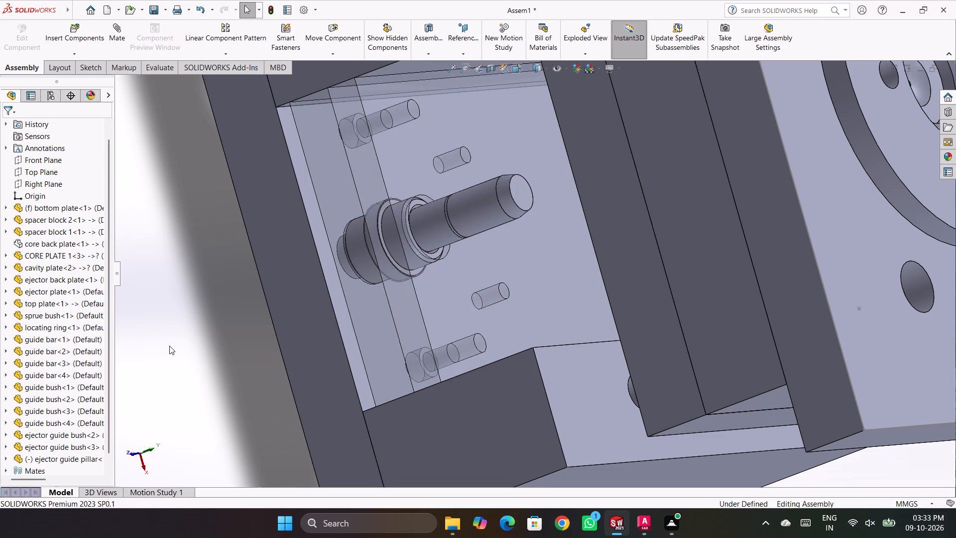
Make the bottom plate transparent.
{"action": "middle_click_drag", "start_coordinate": [169, 347], "coordinate": [241, 361]}
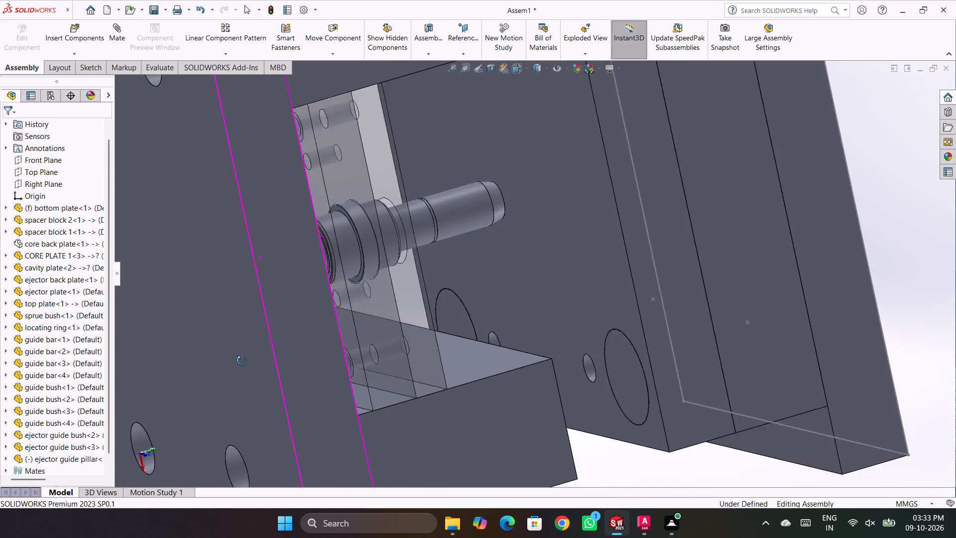
{"action": "middle_click_drag", "start_coordinate": [241, 361], "coordinate": [193, 339]}
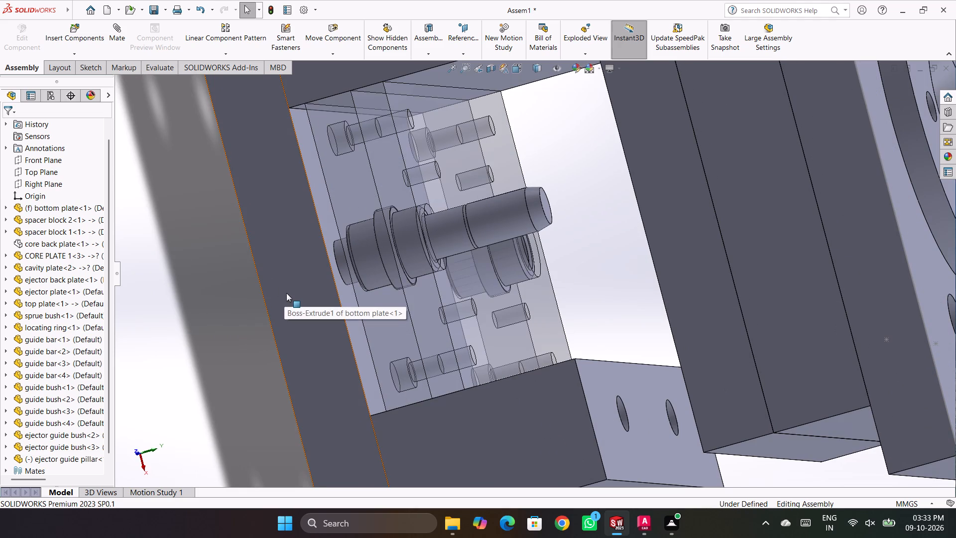
{"action": "left_click", "coordinate": [184, 315]}
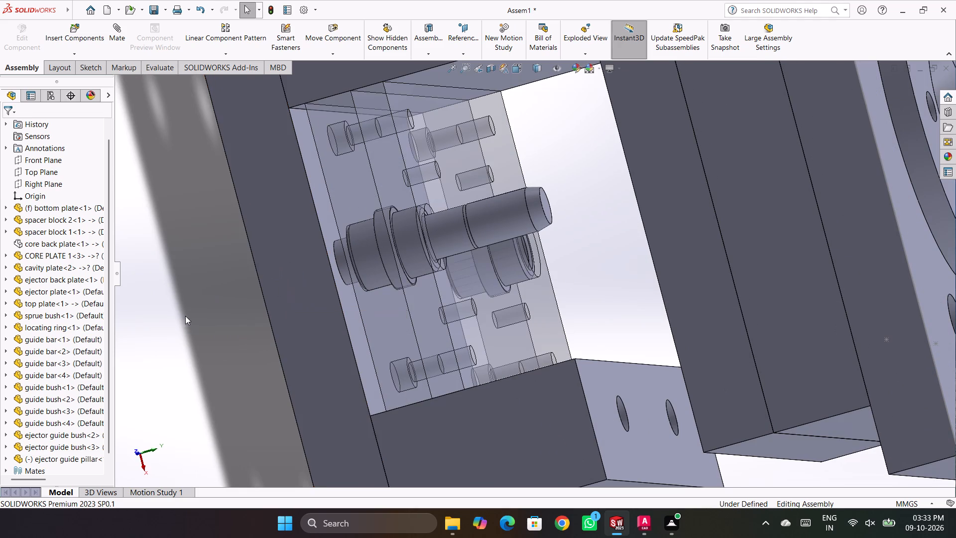
{"action": "scroll", "coordinate": [230, 313], "scroll_direction": "up", "scroll_amount": 4}
{"action": "scroll", "coordinate": [457, 307], "scroll_direction": "down", "scroll_amount": 2}
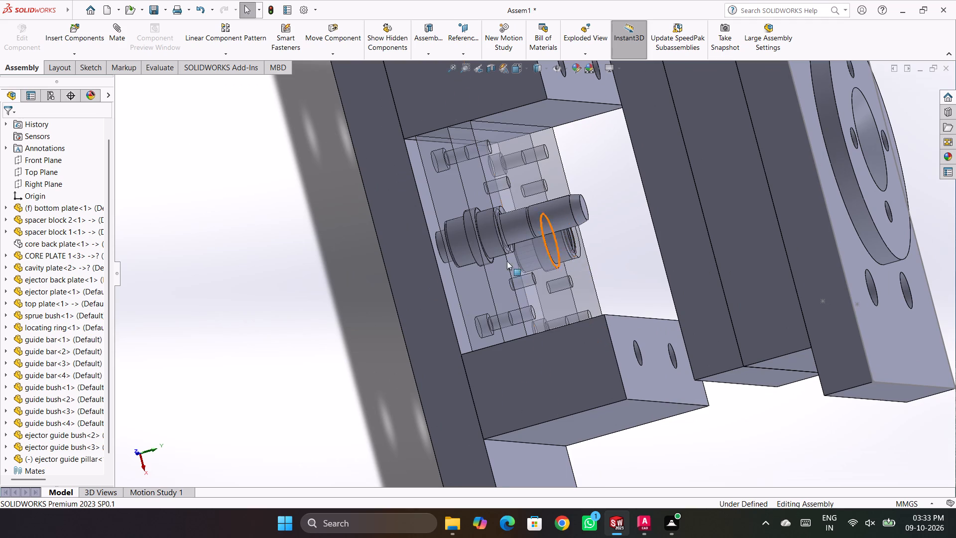
{"action": "left_click", "coordinate": [328, 285]}
{"action": "scroll", "coordinate": [345, 318], "scroll_direction": "up", "scroll_amount": 1}
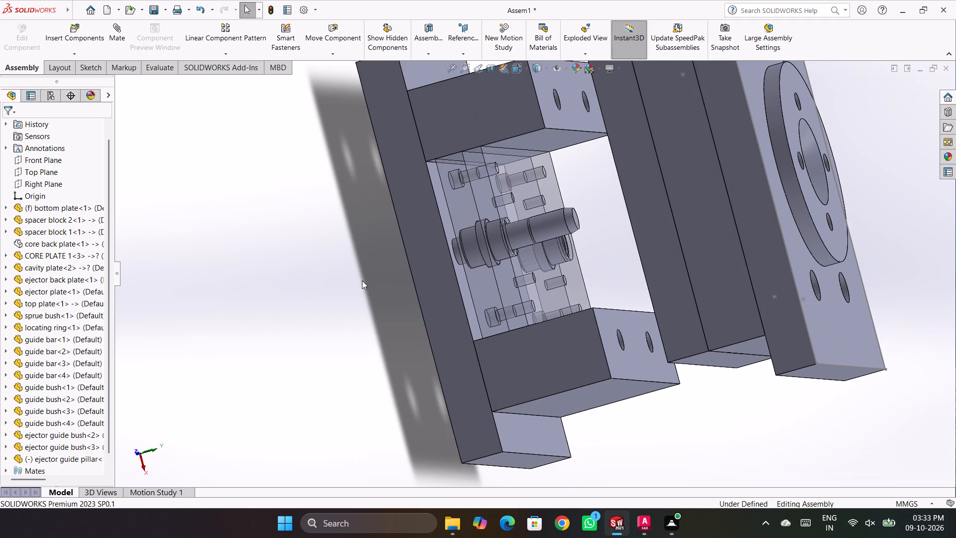
{"action": "scroll", "coordinate": [409, 291], "scroll_direction": "up", "scroll_amount": 1}
{"action": "middle_click_drag", "start_coordinate": [409, 291], "coordinate": [421, 298]}
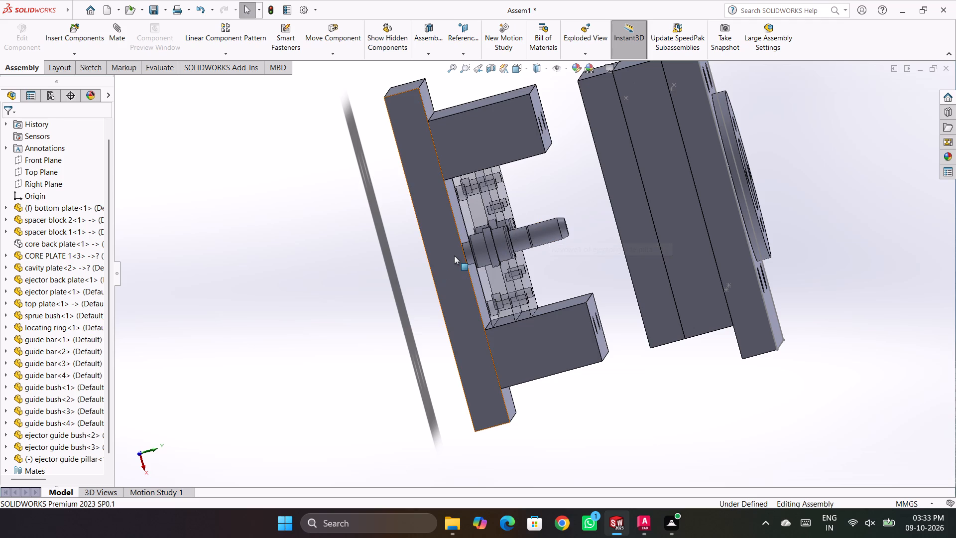
{"action": "right_click", "coordinate": [444, 258]}
{"action": "left_click", "coordinate": [529, 165]}
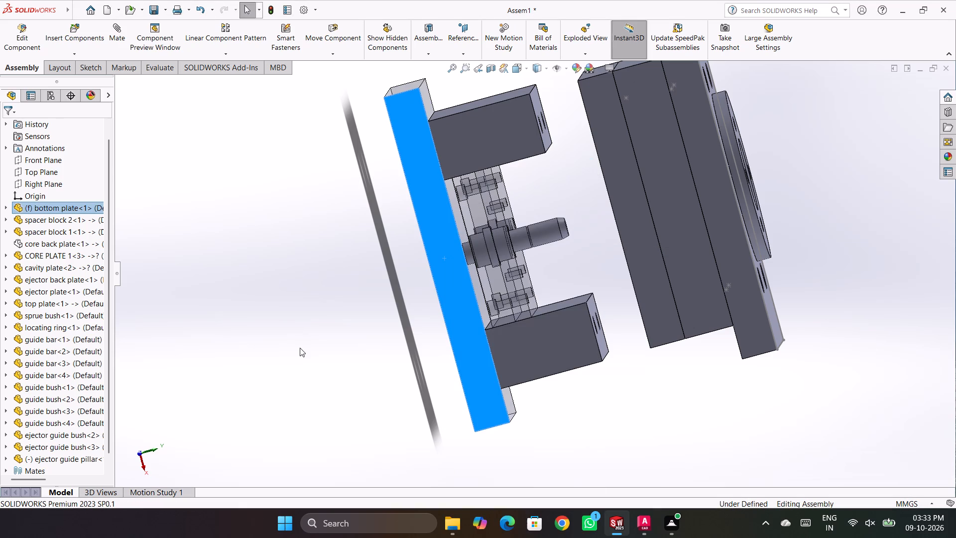
{"action": "left_click", "coordinate": [381, 323]}
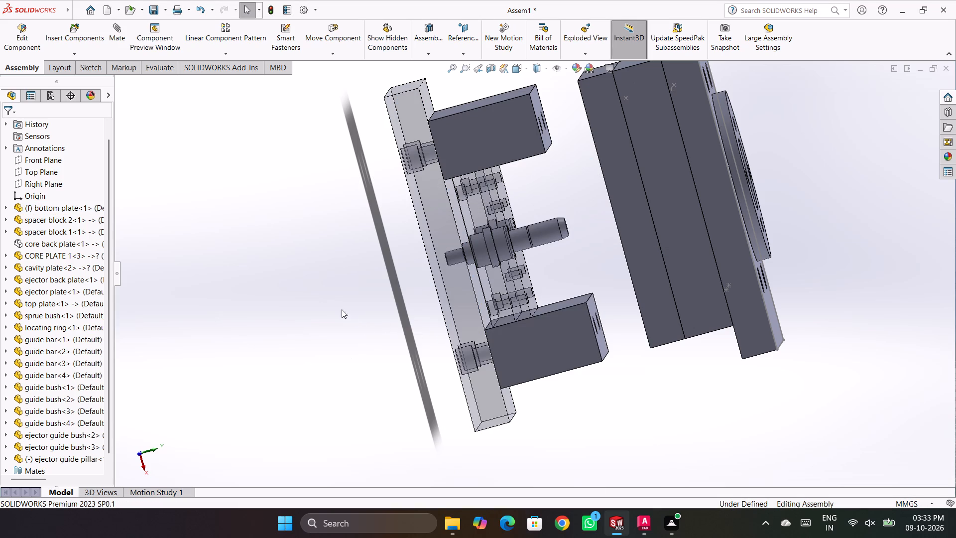
Examine in isometric view how the ejector guide pillar sits in the ejector guide bush and the bottom plate.
{"action": "scroll", "coordinate": [523, 277], "scroll_direction": "up", "scroll_amount": 2}
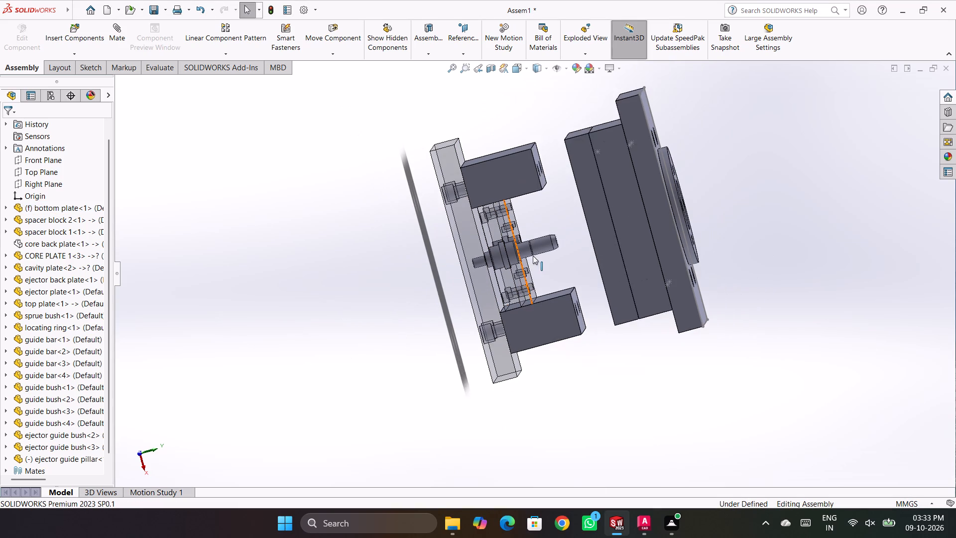
{"action": "scroll", "coordinate": [525, 262], "scroll_direction": "down", "scroll_amount": 1}
{"action": "key", "text": "ctrl+7"}
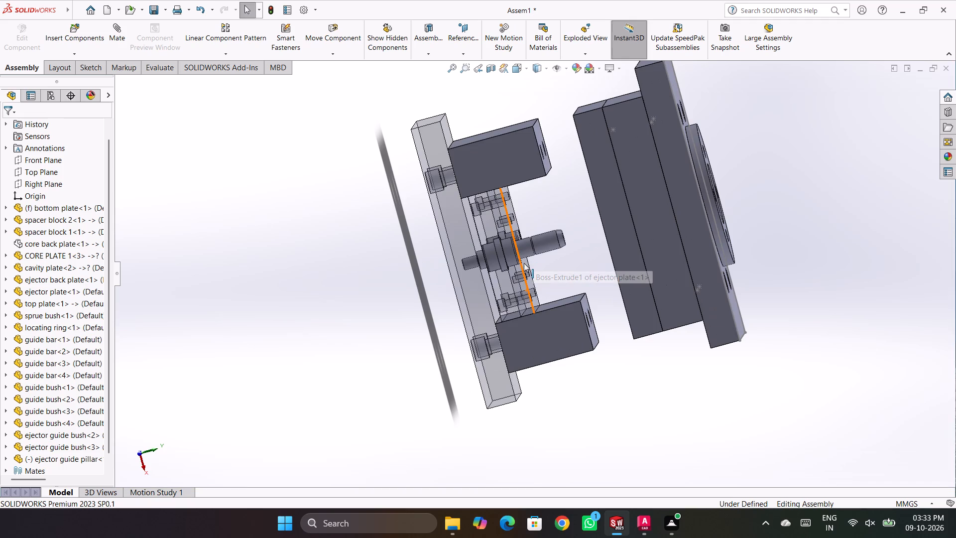
{"action": "scroll", "coordinate": [494, 393], "scroll_direction": "down", "scroll_amount": 4}
{"action": "scroll", "coordinate": [455, 335], "scroll_direction": "down", "scroll_amount": 2}
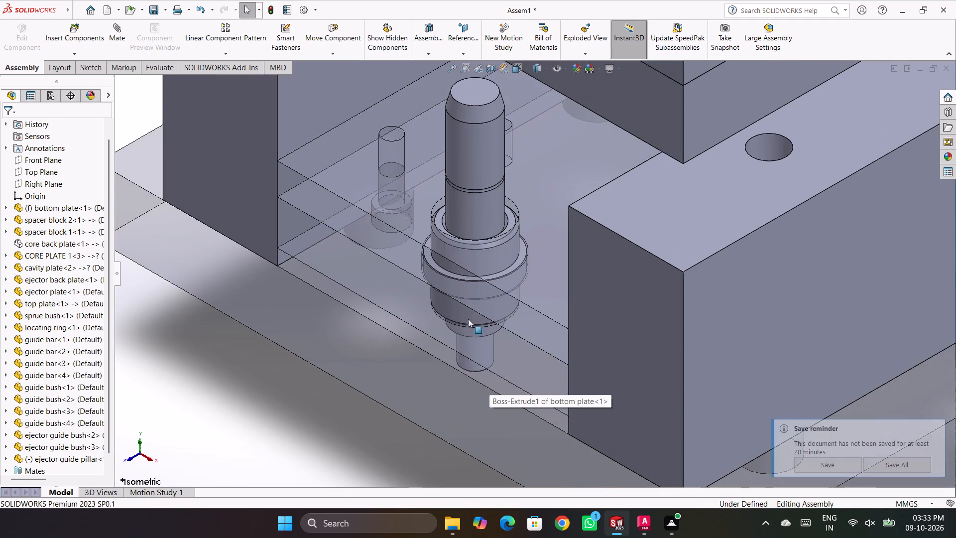
{"action": "scroll", "coordinate": [478, 292], "scroll_direction": "down", "scroll_amount": 1}
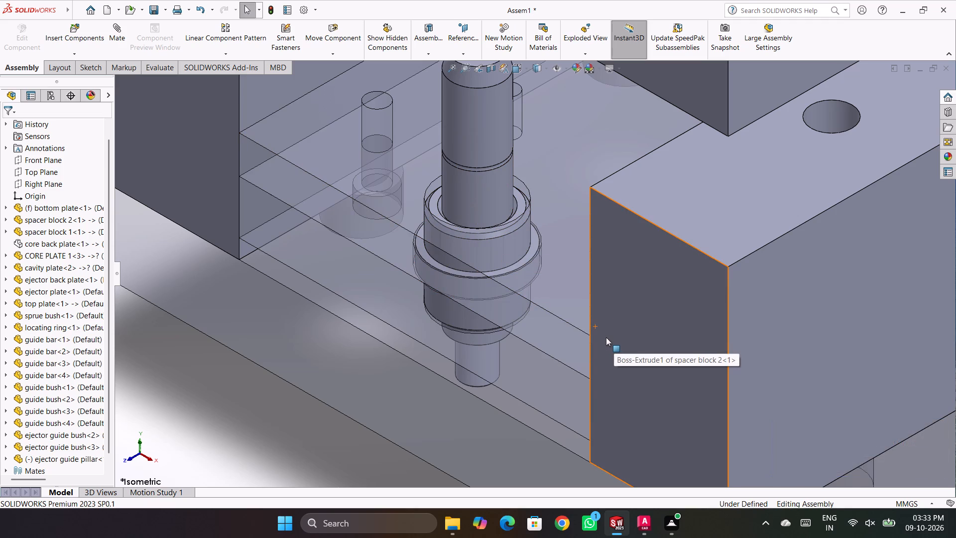
{"action": "left_click", "coordinate": [322, 440]}
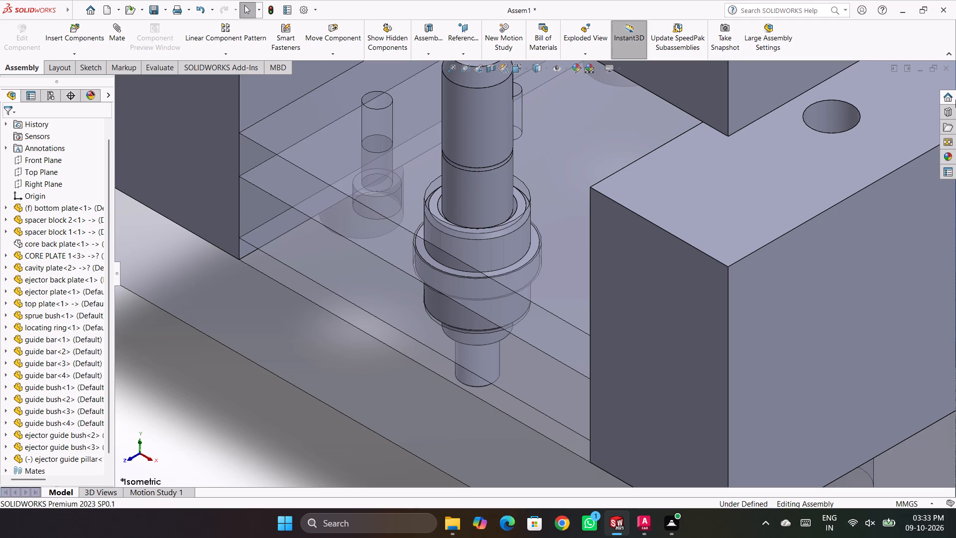
{"action": "scroll", "coordinate": [372, 470], "scroll_direction": "down", "scroll_amount": 2}
{"action": "scroll", "coordinate": [372, 470], "scroll_direction": "up", "scroll_amount": 4}
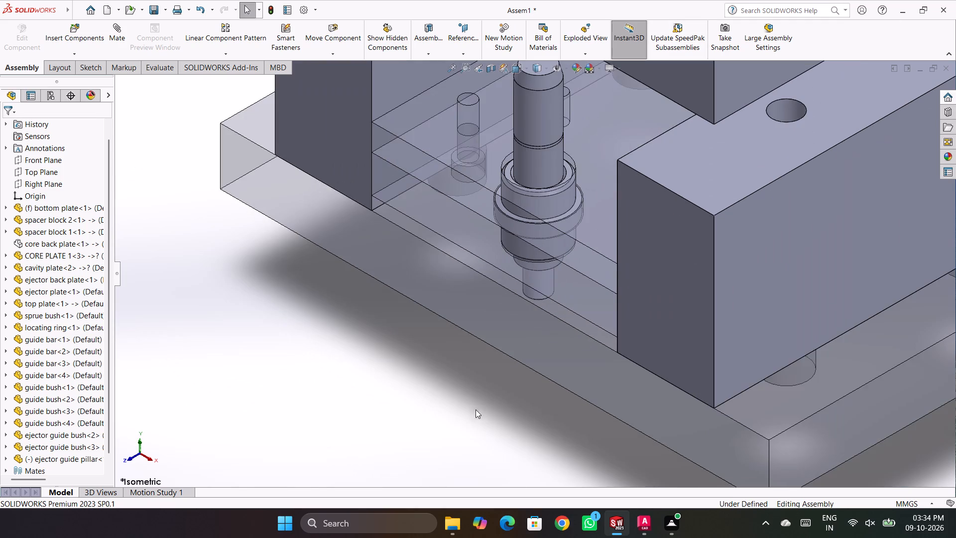
{"action": "scroll", "coordinate": [597, 364], "scroll_direction": "up", "scroll_amount": 1}
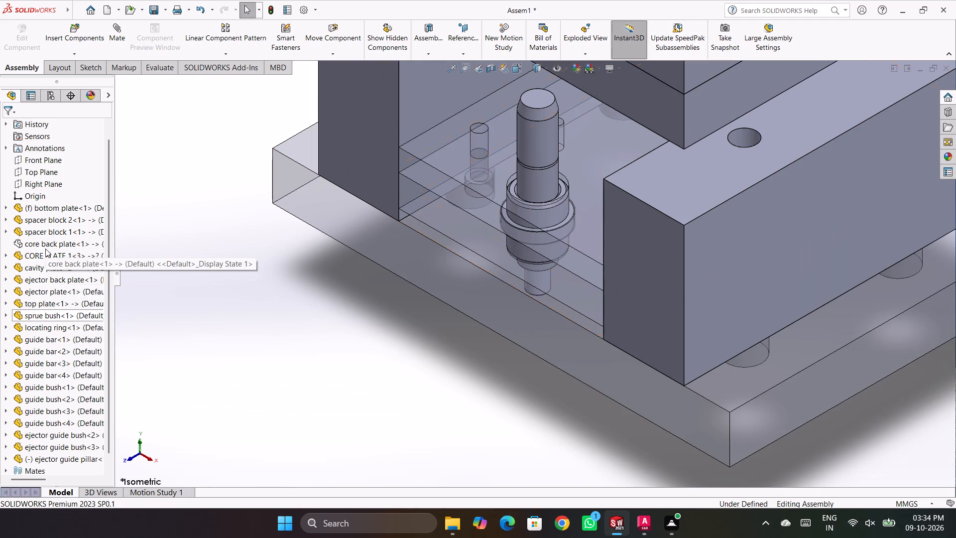
Show the hidden core back plate component.
{"action": "right_click", "coordinate": [45, 249]}
{"action": "left_click", "coordinate": [99, 165]}
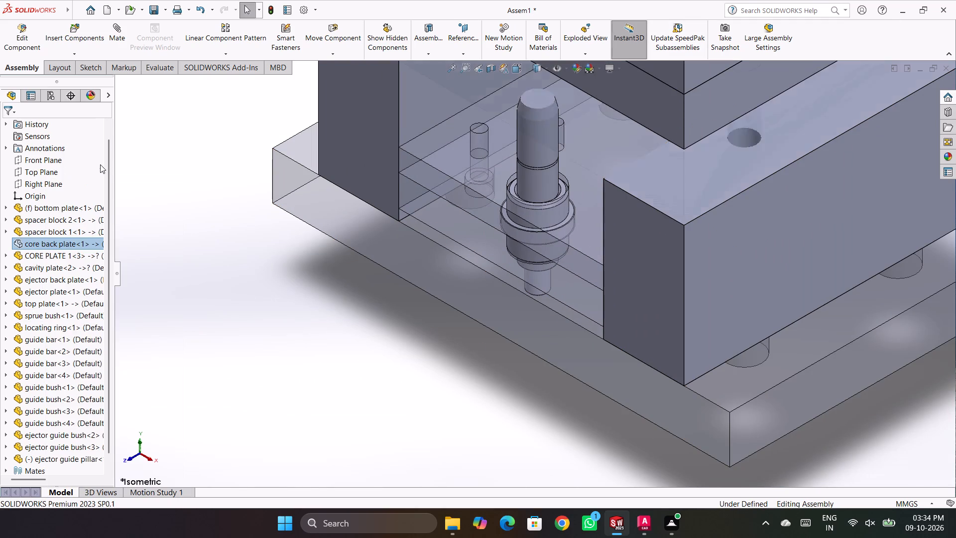
{"action": "left_click", "coordinate": [379, 348]}
{"action": "middle_click_drag", "start_coordinate": [408, 417], "coordinate": [473, 337]}
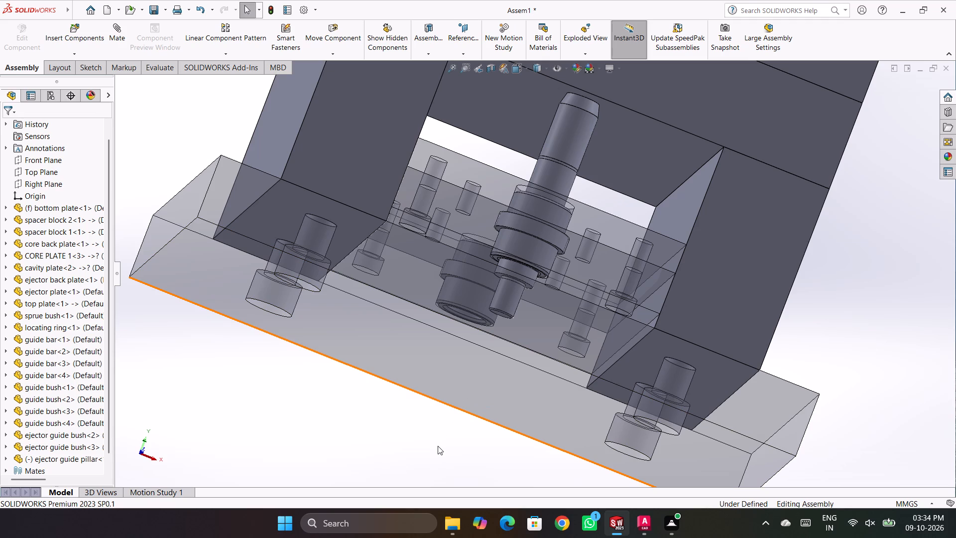
{"action": "scroll", "coordinate": [551, 278], "scroll_direction": "down", "scroll_amount": 2}
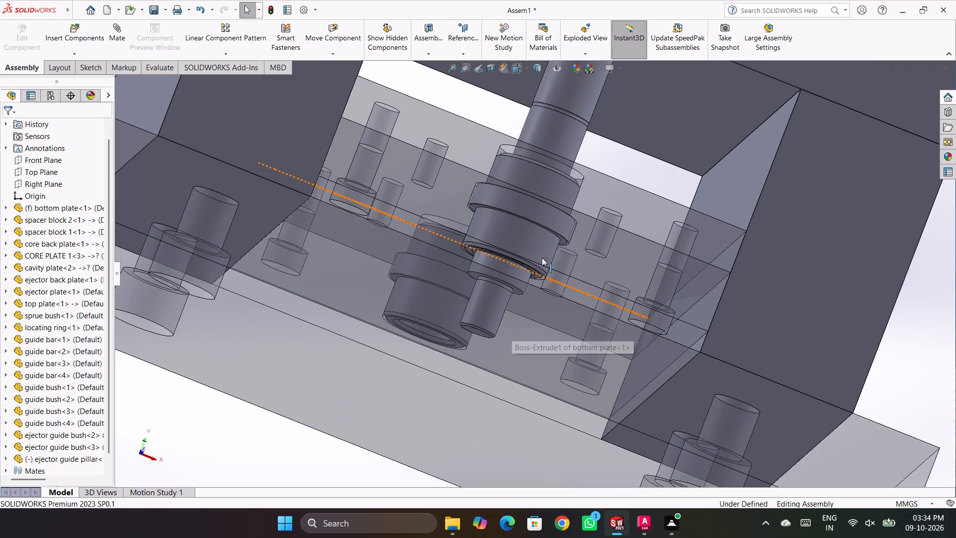
Examine the ejector guide pillar's shoulder, grooves and tapered tip relative to the ejector guide bush and the core back plate.
{"action": "scroll", "coordinate": [575, 129], "scroll_direction": "down", "scroll_amount": 3}
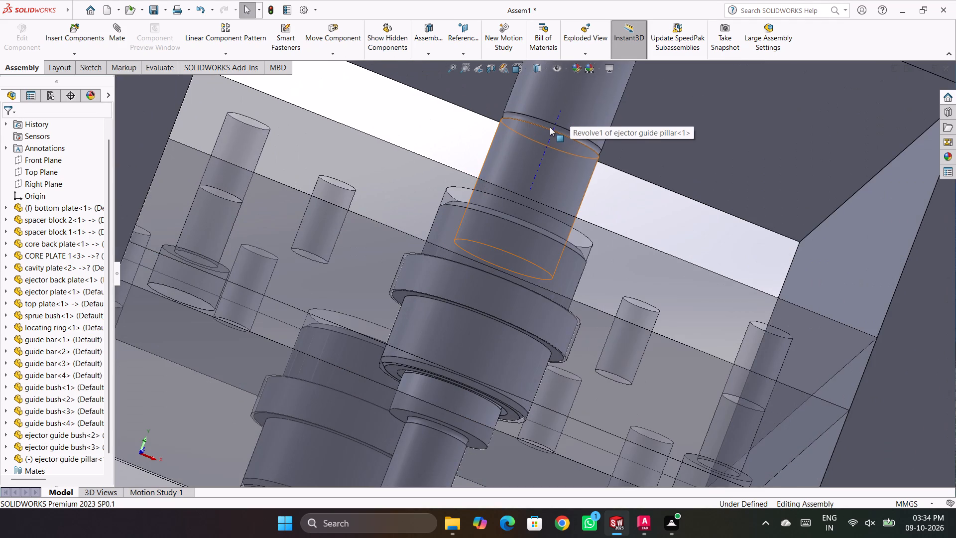
{"action": "scroll", "coordinate": [538, 205], "scroll_direction": "up", "scroll_amount": 3}
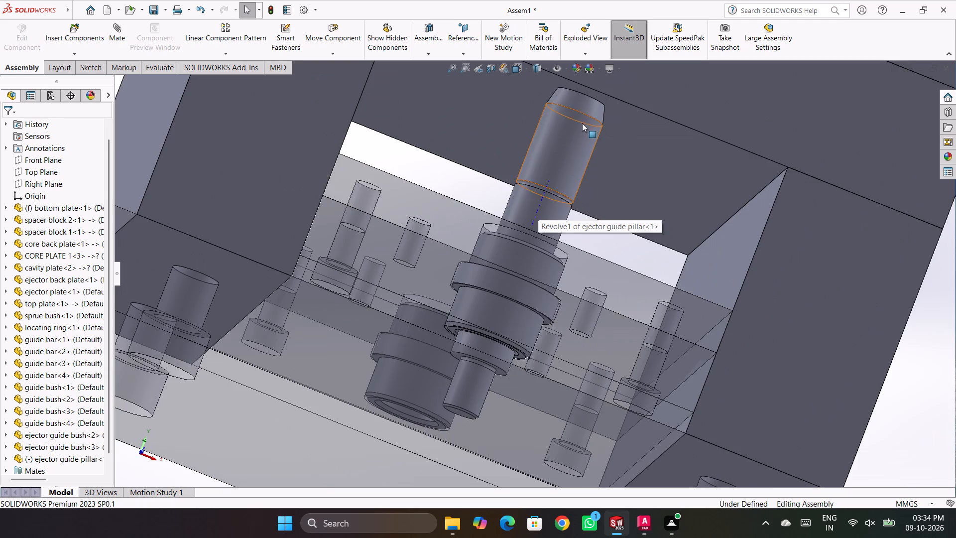
{"action": "scroll", "coordinate": [585, 98], "scroll_direction": "down", "scroll_amount": 2}
{"action": "scroll", "coordinate": [564, 162], "scroll_direction": "down", "scroll_amount": 2}
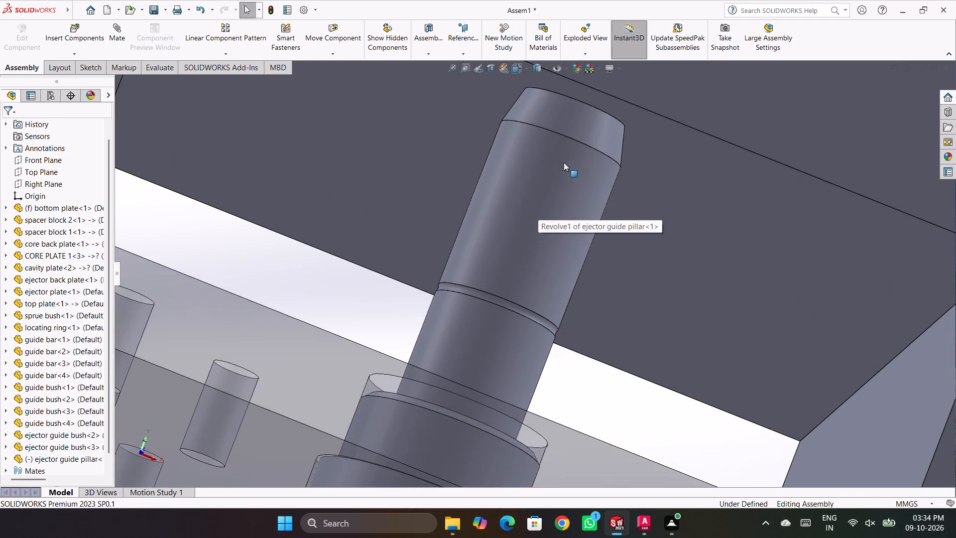
{"action": "scroll", "coordinate": [572, 204], "scroll_direction": "up", "scroll_amount": 1}
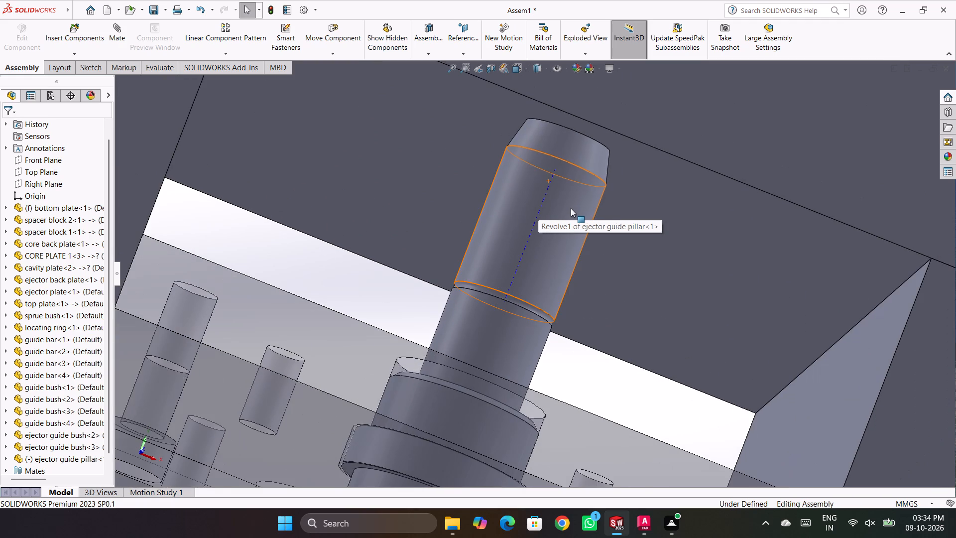
{"action": "scroll", "coordinate": [571, 208], "scroll_direction": "up", "scroll_amount": 3}
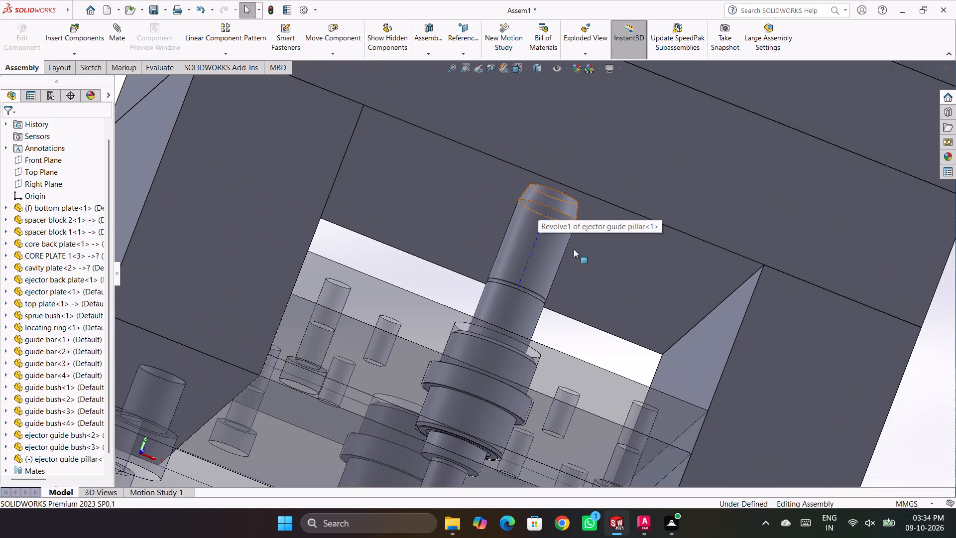
Switch to AutoCAD and examine the ejector guide pillar and bush in the section drawing, from the tapered tip to the bottom plate.
{"action": "left_click", "coordinate": [643, 523]}
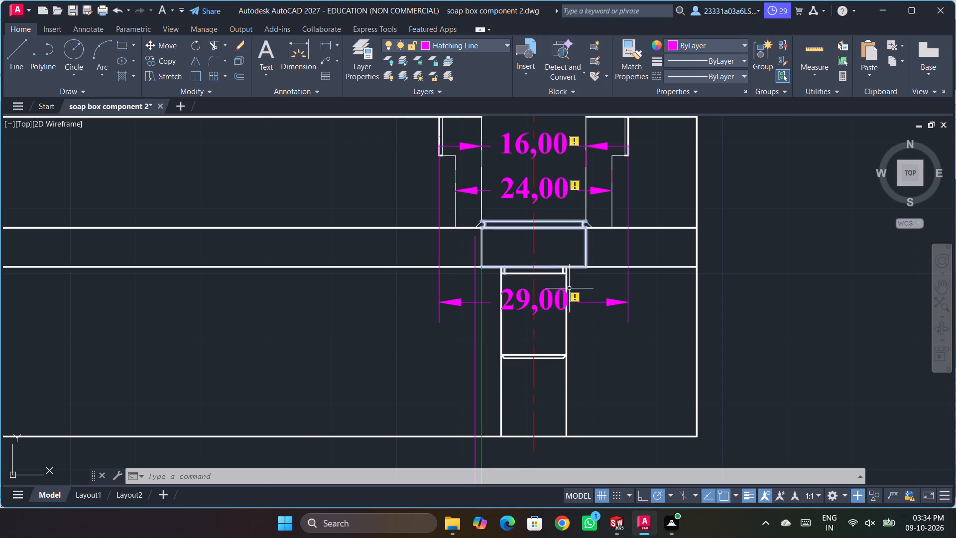
{"action": "scroll", "coordinate": [508, 371], "scroll_direction": "up", "scroll_amount": 4}
{"action": "scroll", "coordinate": [510, 395], "scroll_direction": "down", "scroll_amount": 5}
{"action": "scroll", "coordinate": [601, 114], "scroll_direction": "down", "scroll_amount": 2}
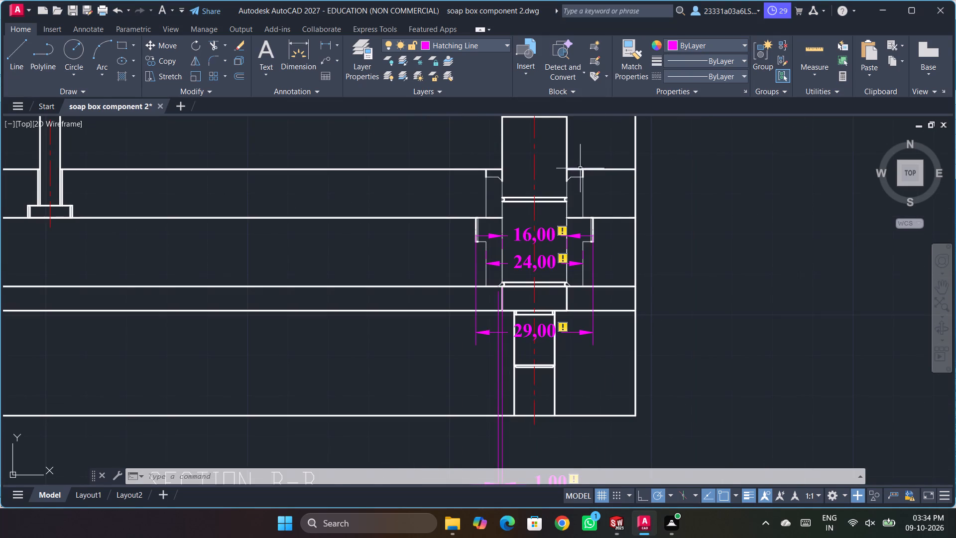
{"action": "scroll", "coordinate": [575, 191], "scroll_direction": "down", "scroll_amount": 2}
{"action": "scroll", "coordinate": [594, 150], "scroll_direction": "up", "scroll_amount": 2}
{"action": "scroll", "coordinate": [565, 185], "scroll_direction": "up", "scroll_amount": 1}
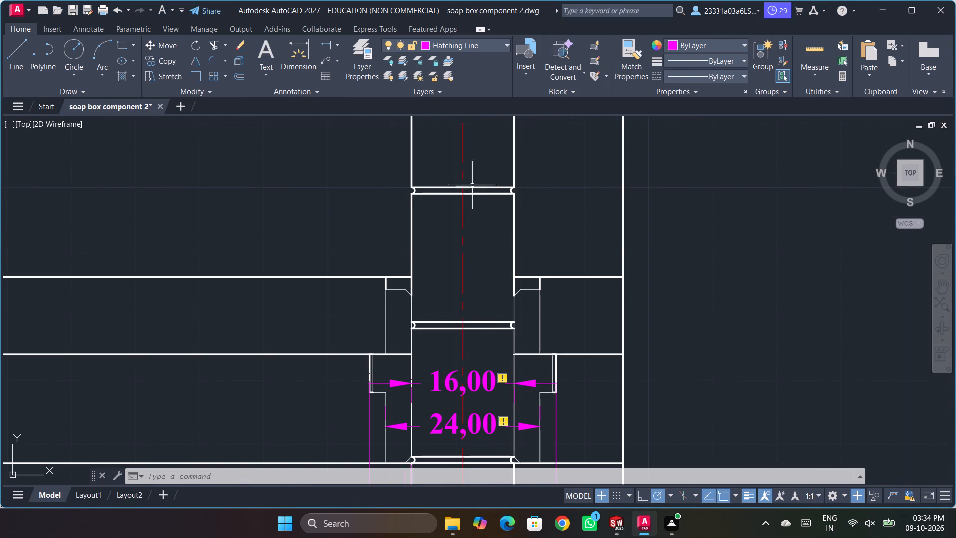
{"action": "scroll", "coordinate": [453, 239], "scroll_direction": "up", "scroll_amount": 2}
{"action": "scroll", "coordinate": [453, 248], "scroll_direction": "down", "scroll_amount": 3}
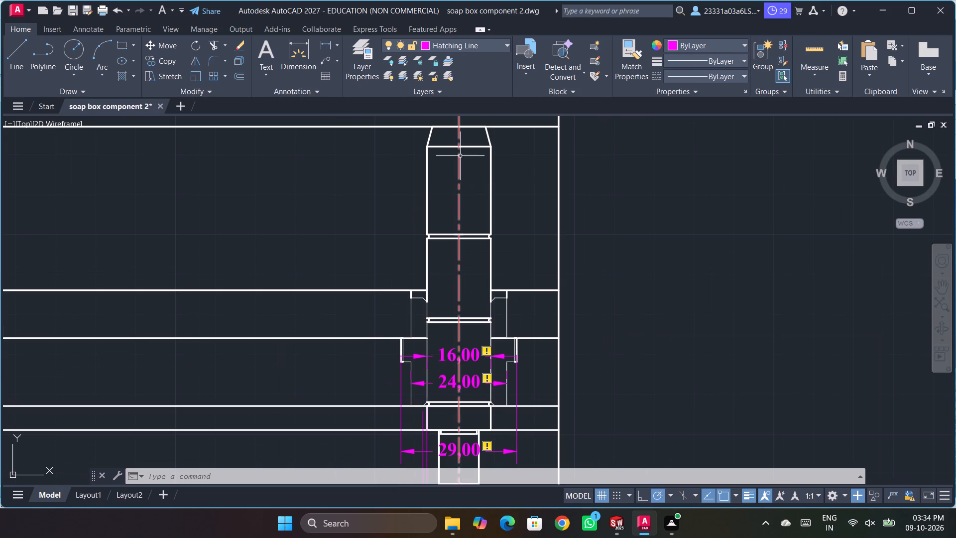
{"action": "scroll", "coordinate": [431, 301], "scroll_direction": "down", "scroll_amount": 1}
{"action": "scroll", "coordinate": [442, 382], "scroll_direction": "up", "scroll_amount": 1}
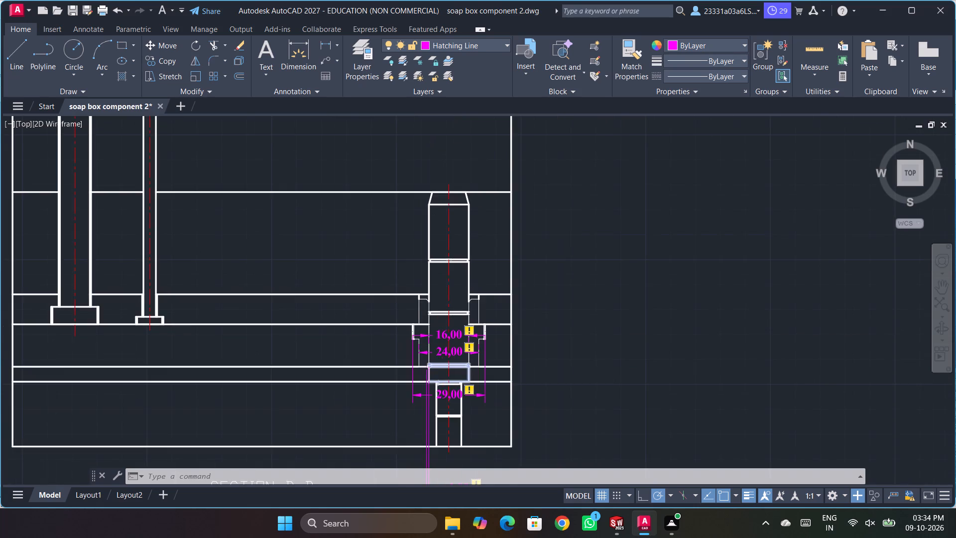
{"action": "scroll", "coordinate": [445, 371], "scroll_direction": "up", "scroll_amount": 2}
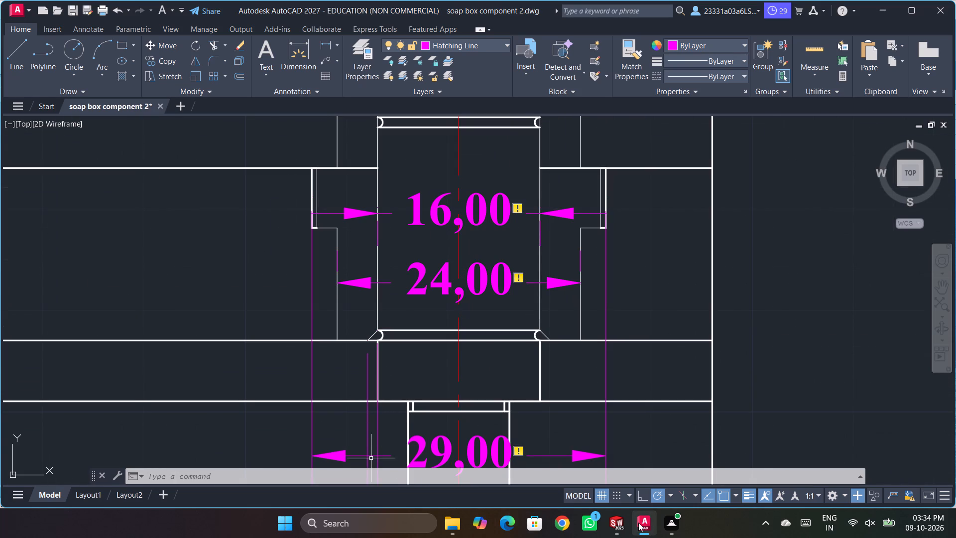
Back in SolidWorks, lock the rotation of the concentric mate between the ejector guide pillar and ejector guide bush<3>.
{"action": "left_click", "coordinate": [623, 522]}
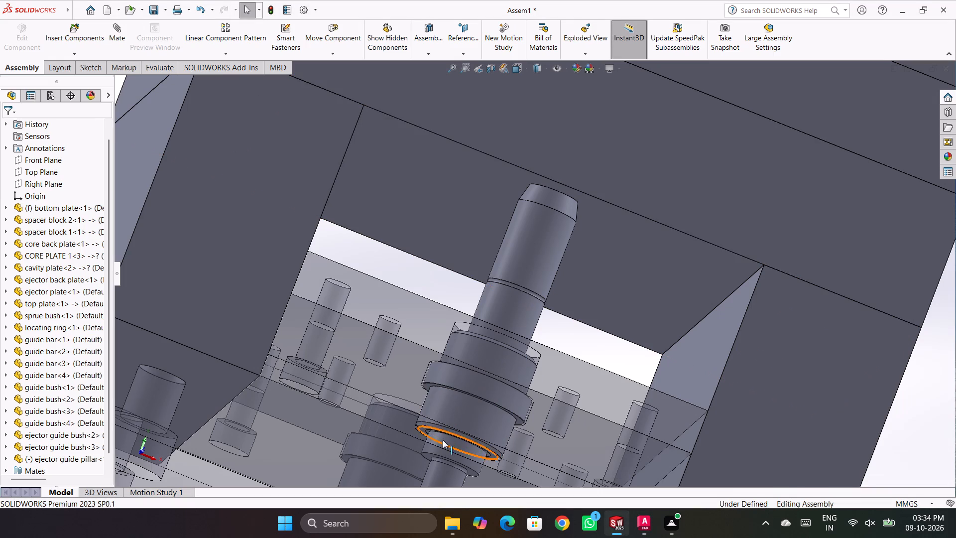
{"action": "scroll", "coordinate": [805, 369], "scroll_direction": "up", "scroll_amount": 2}
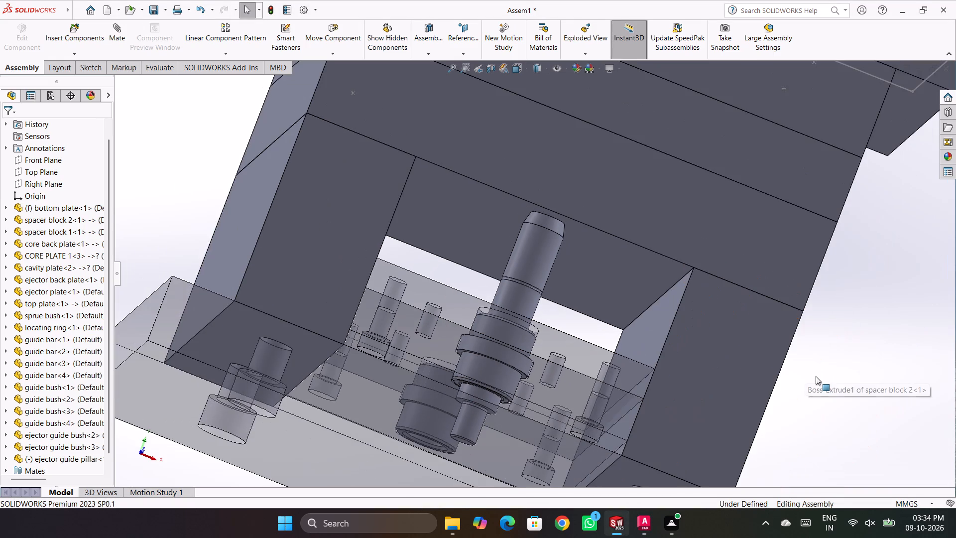
{"action": "middle_click_drag", "start_coordinate": [817, 376], "coordinate": [762, 402]}
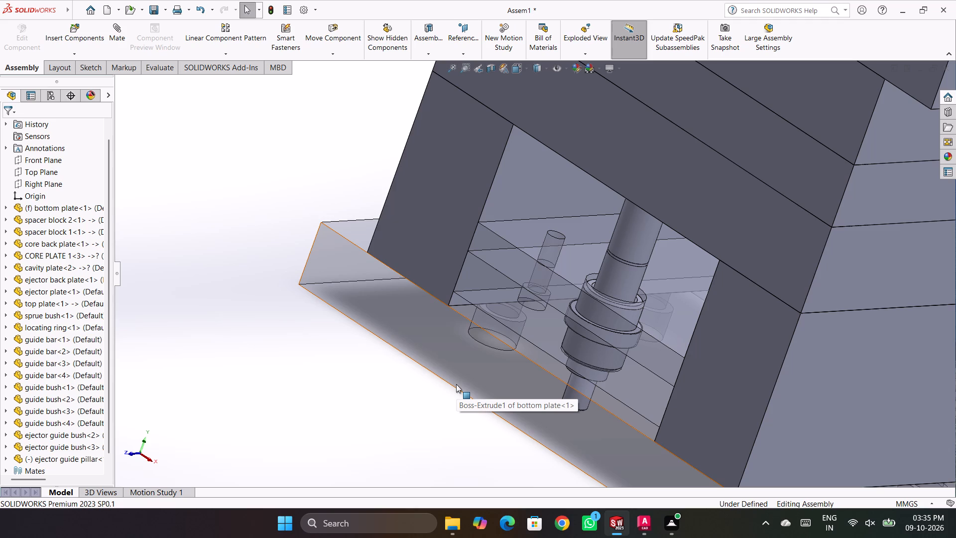
{"action": "key", "text": "Escape"}
{"action": "right_click", "coordinate": [628, 269]}
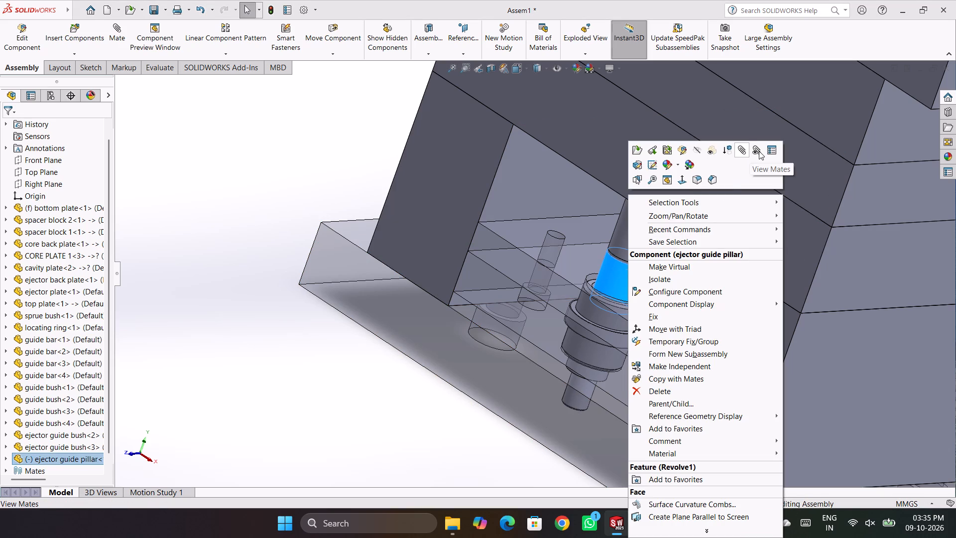
{"action": "left_click", "coordinate": [759, 151]}
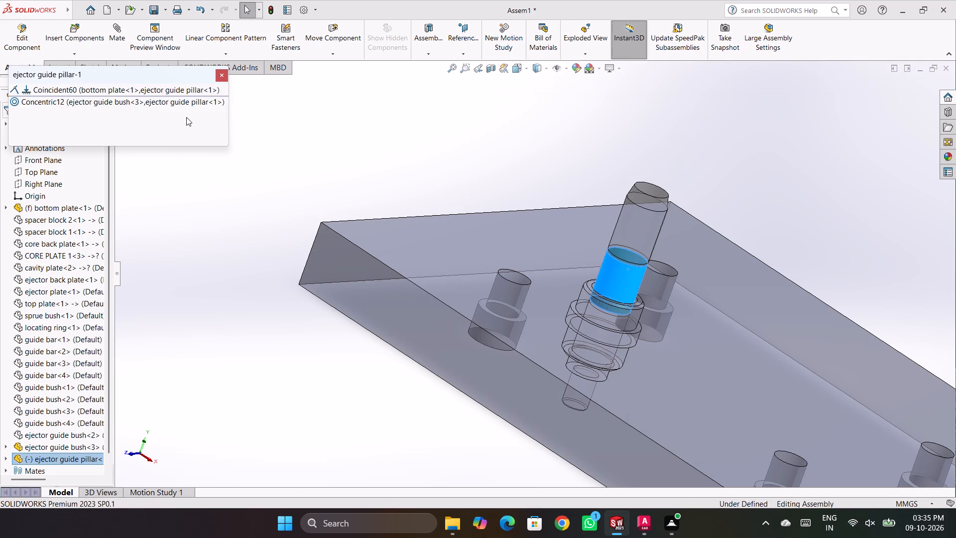
{"action": "right_click", "coordinate": [186, 100]}
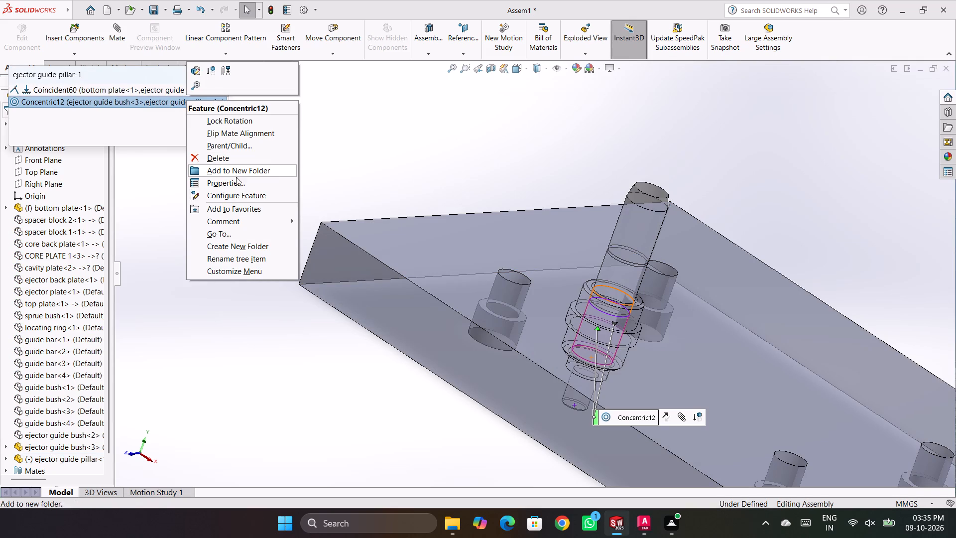
{"action": "left_click", "coordinate": [239, 123]}
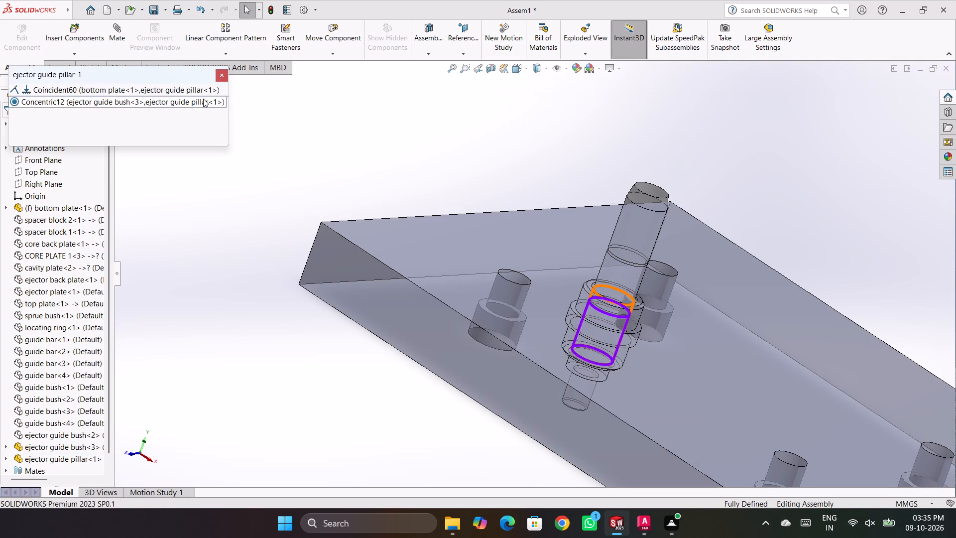
{"action": "left_click", "coordinate": [222, 81]}
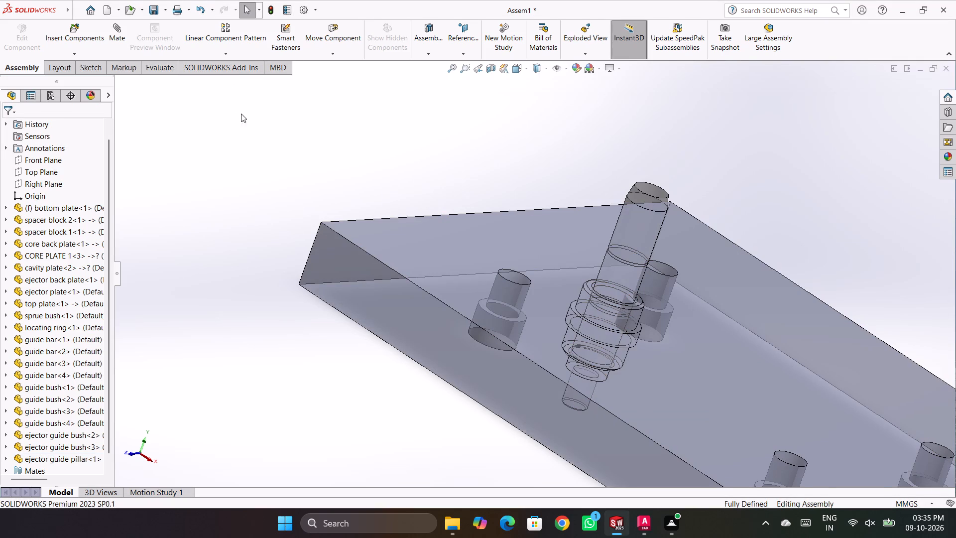
{"action": "left_click", "coordinate": [266, 189]}
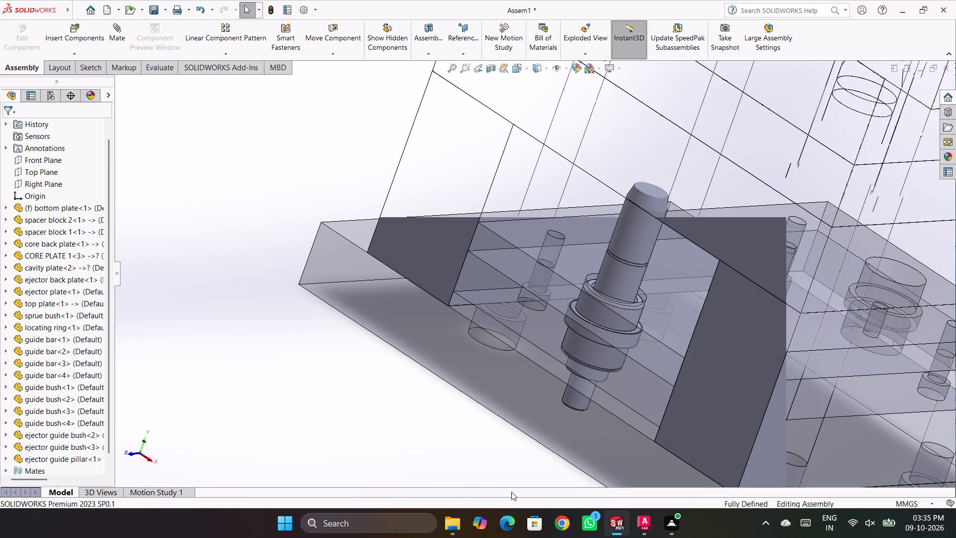
Compare the ejector guide pillar's seating in the bush and bottom plate with the AutoCAD section, viewing the assembly from several sides.
{"action": "middle_click_drag", "start_coordinate": [437, 460], "coordinate": [487, 431]}
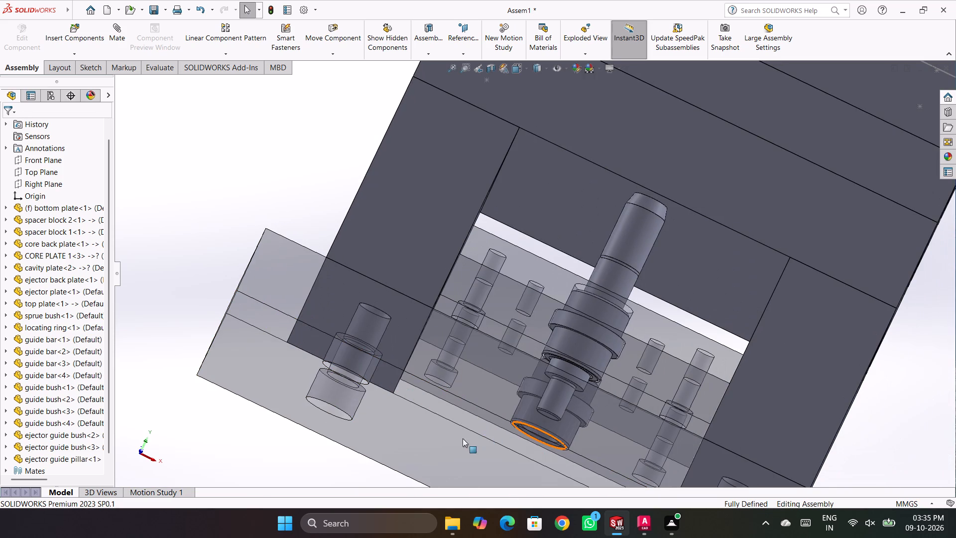
{"action": "scroll", "coordinate": [380, 451], "scroll_direction": "up", "scroll_amount": 1}
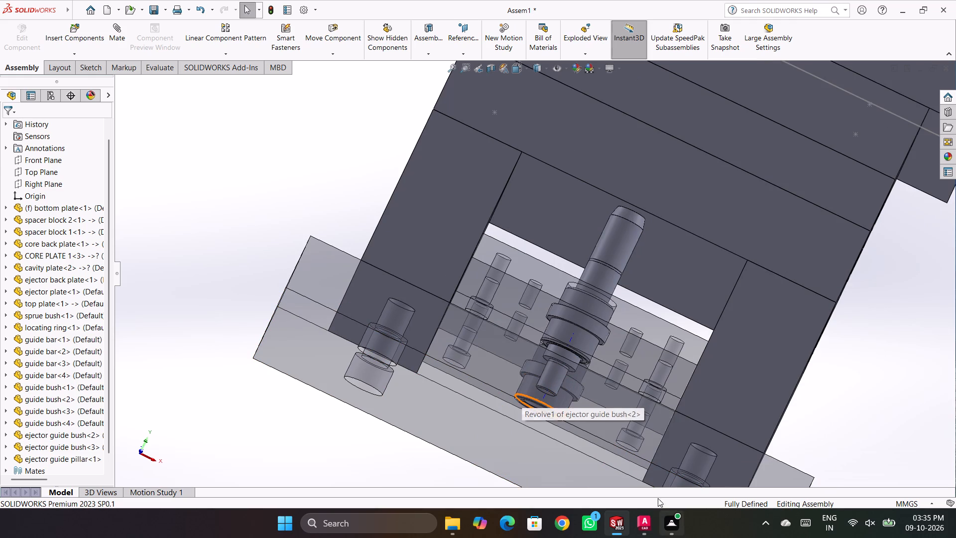
{"action": "left_click", "coordinate": [649, 533]}
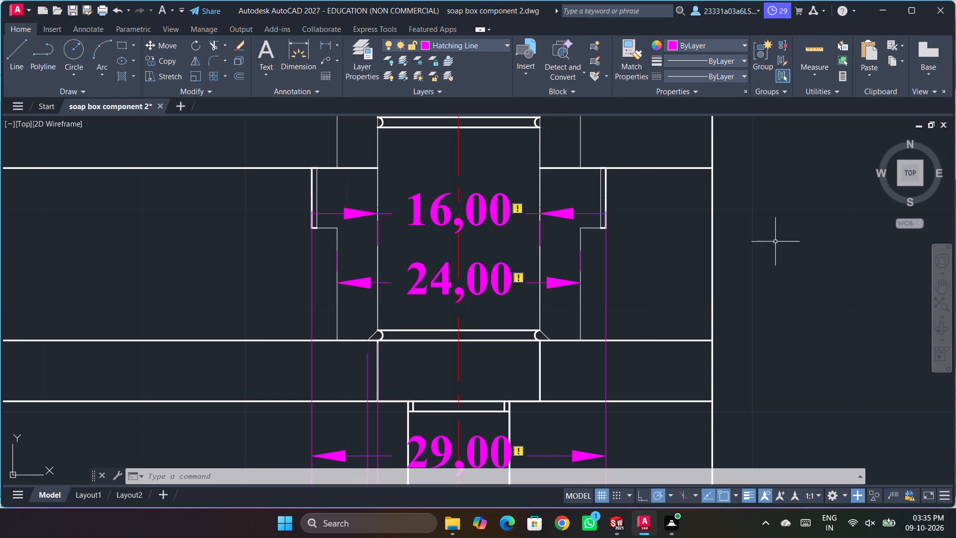
{"action": "scroll", "coordinate": [564, 290], "scroll_direction": "down", "scroll_amount": 2}
{"action": "scroll", "coordinate": [542, 321], "scroll_direction": "up", "scroll_amount": 1}
{"action": "scroll", "coordinate": [554, 369], "scroll_direction": "down", "scroll_amount": 1}
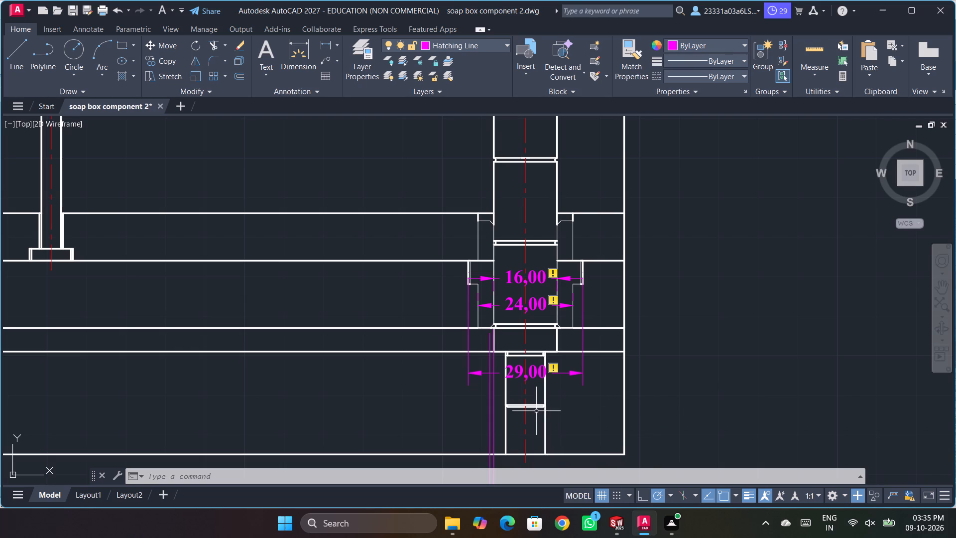
{"action": "left_click", "coordinate": [619, 522]}
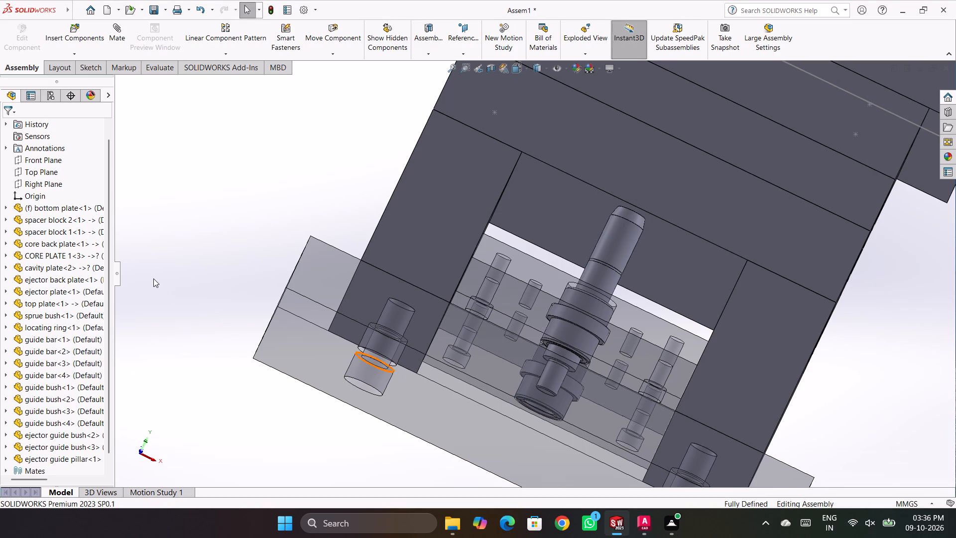
{"action": "left_click", "coordinate": [152, 277]}
{"action": "scroll", "coordinate": [602, 408], "scroll_direction": "up", "scroll_amount": 5}
{"action": "middle_click_drag", "start_coordinate": [685, 329], "coordinate": [632, 348]}
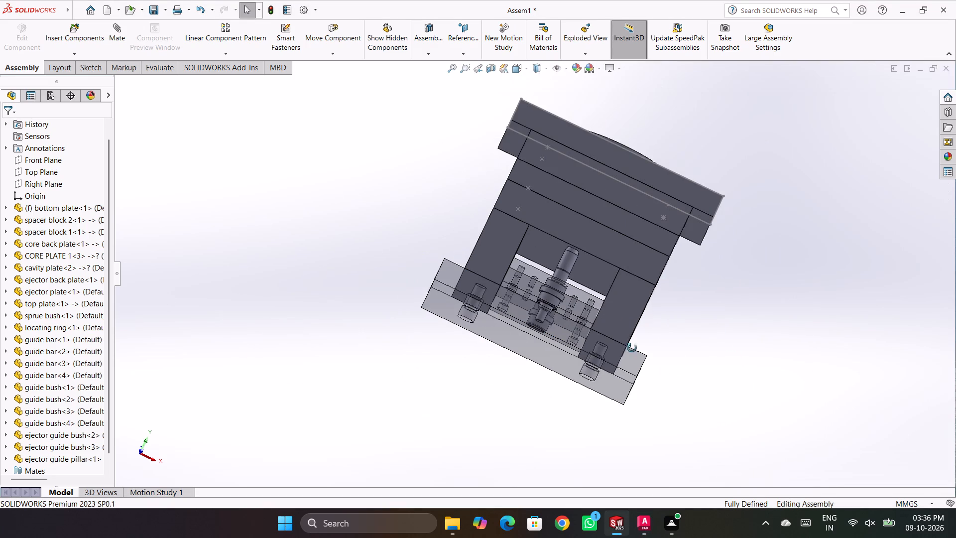
{"action": "middle_click_drag", "start_coordinate": [632, 348], "coordinate": [660, 416]}
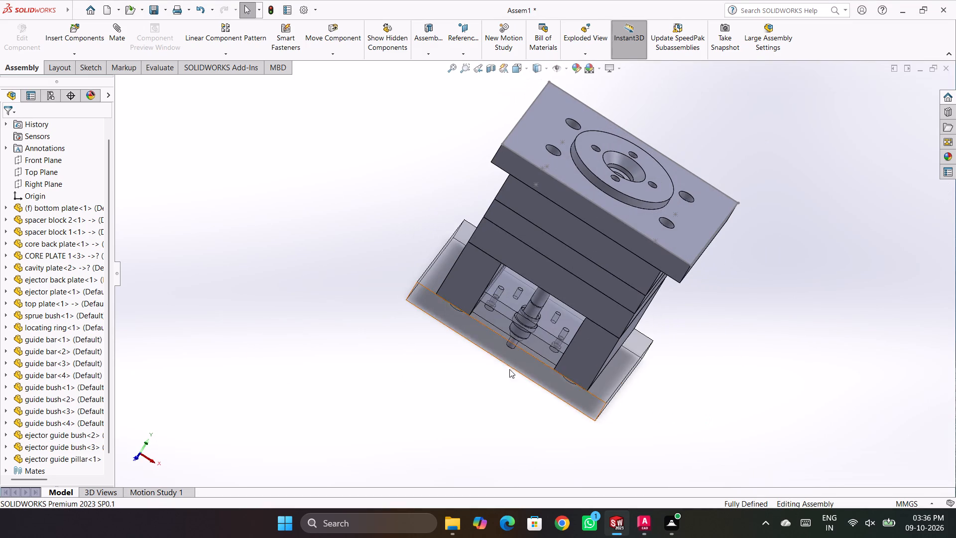
{"action": "scroll", "coordinate": [501, 361], "scroll_direction": "down", "scroll_amount": 6}
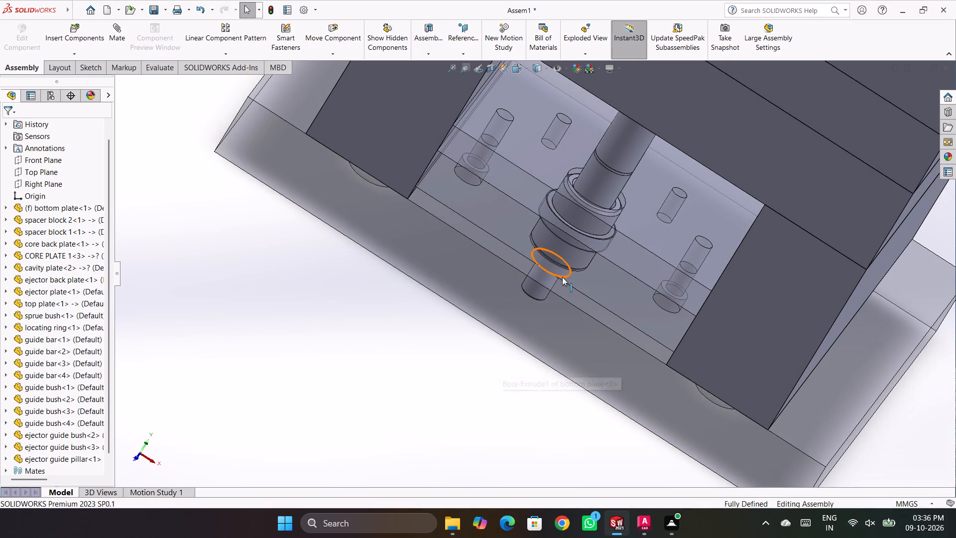
{"action": "scroll", "coordinate": [562, 277], "scroll_direction": "up", "scroll_amount": 1}
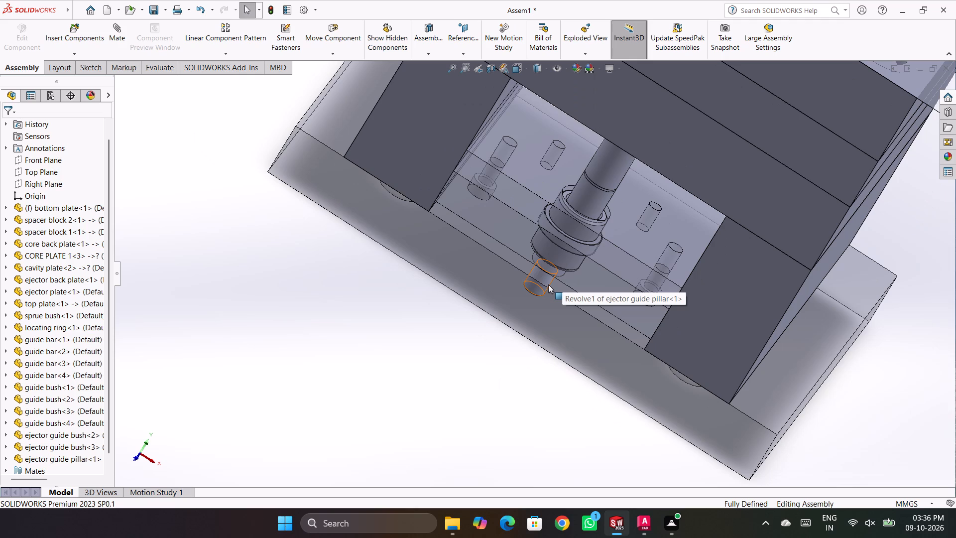
{"action": "scroll", "coordinate": [366, 426], "scroll_direction": "up", "scroll_amount": 3}
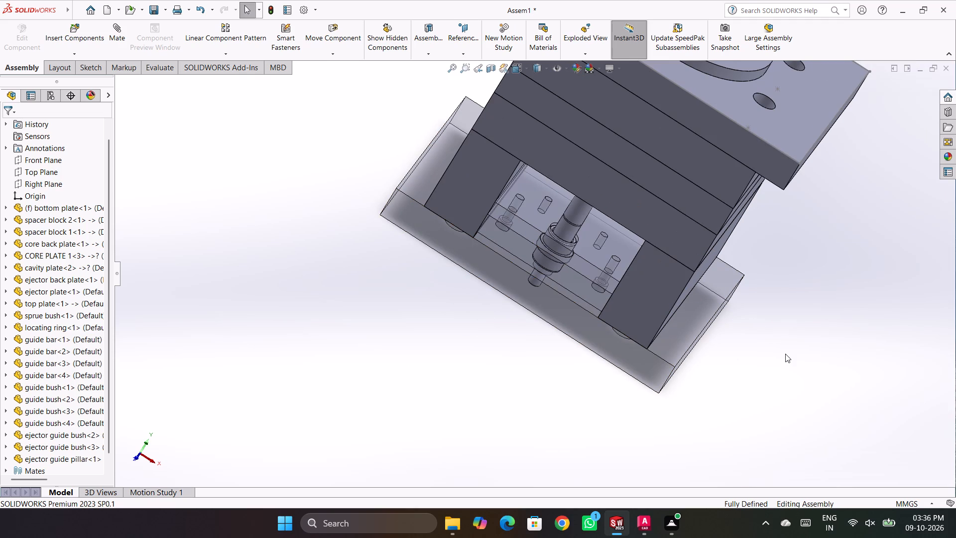
{"action": "middle_click_drag", "start_coordinate": [739, 365], "coordinate": [543, 365]}
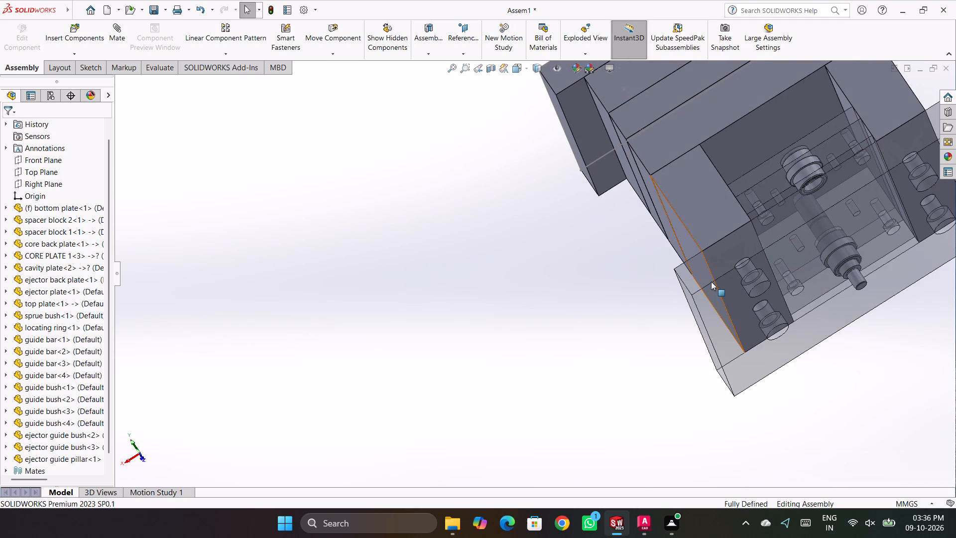
Turn off the transparency of the bottom plate so it displays as solid again.
{"action": "right_click", "coordinate": [702, 276]}
{"action": "left_click", "coordinate": [525, 329]}
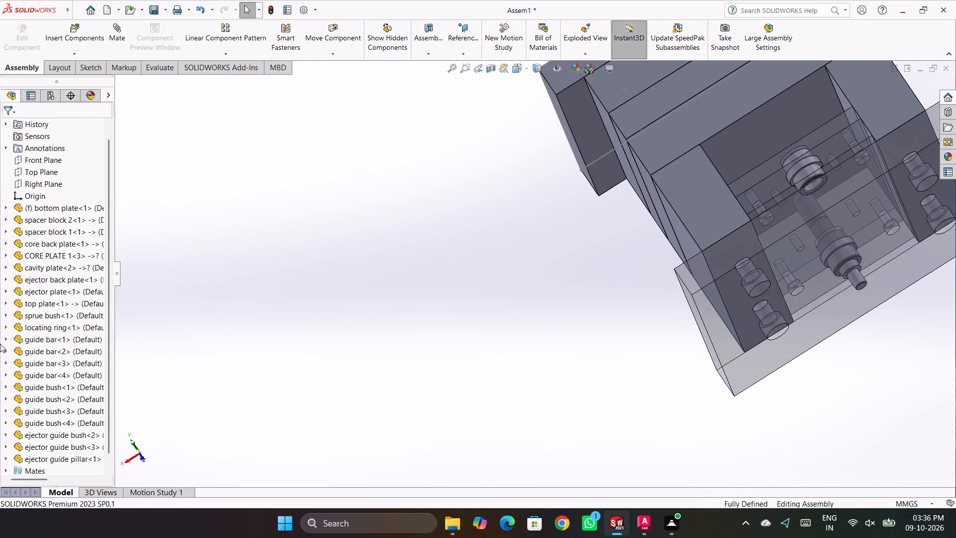
{"action": "scroll", "coordinate": [22, 276], "scroll_direction": "down", "scroll_amount": 4}
{"action": "scroll", "coordinate": [42, 313], "scroll_direction": "up", "scroll_amount": 3}
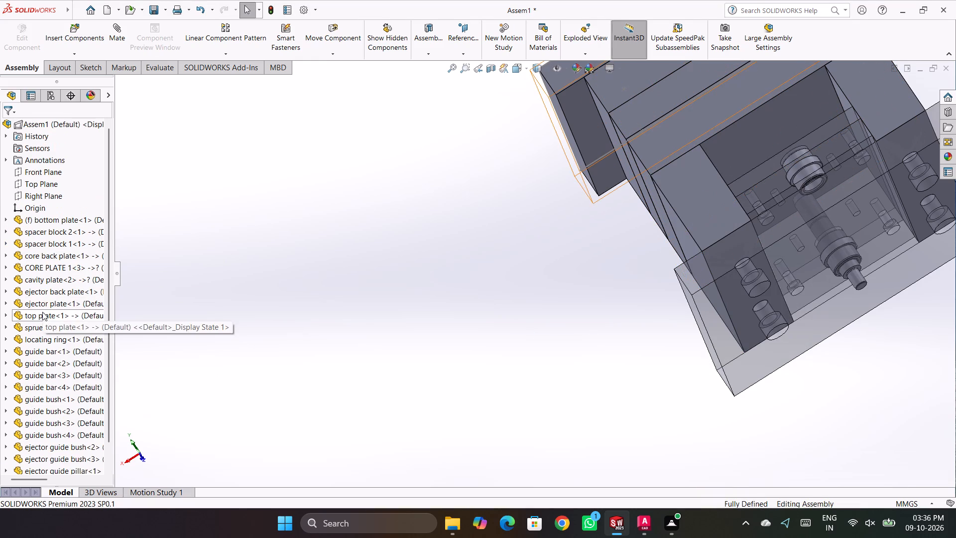
{"action": "left_click", "coordinate": [694, 280]}
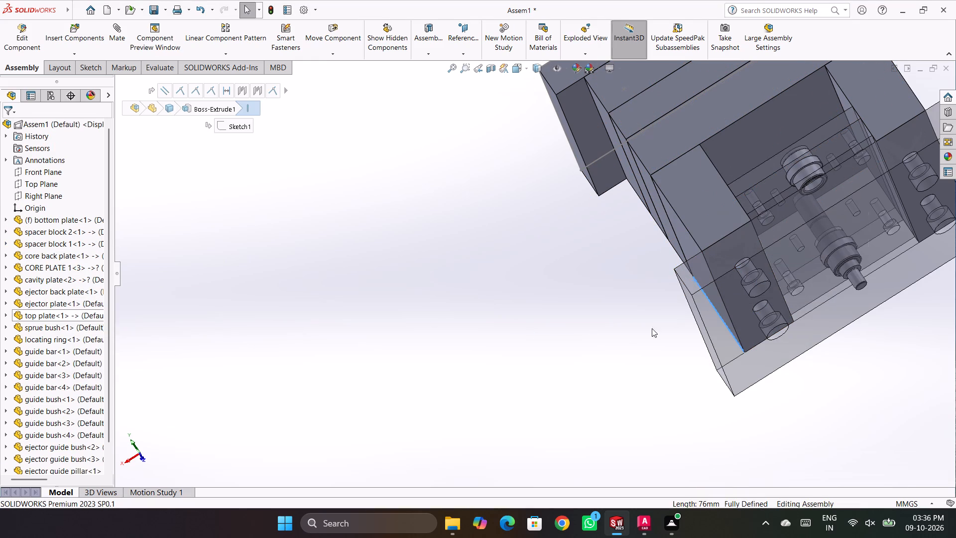
{"action": "left_click", "coordinate": [569, 359]}
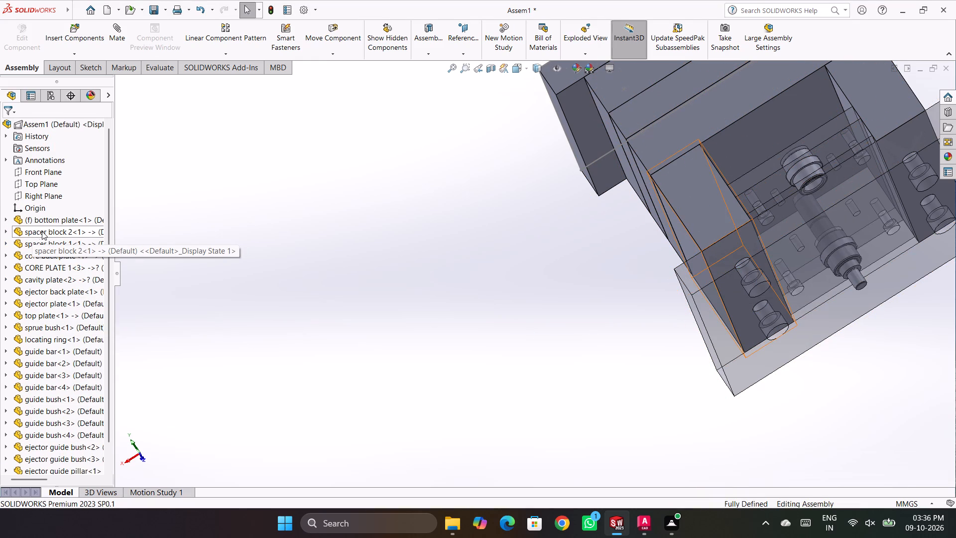
{"action": "right_click", "coordinate": [54, 220]}
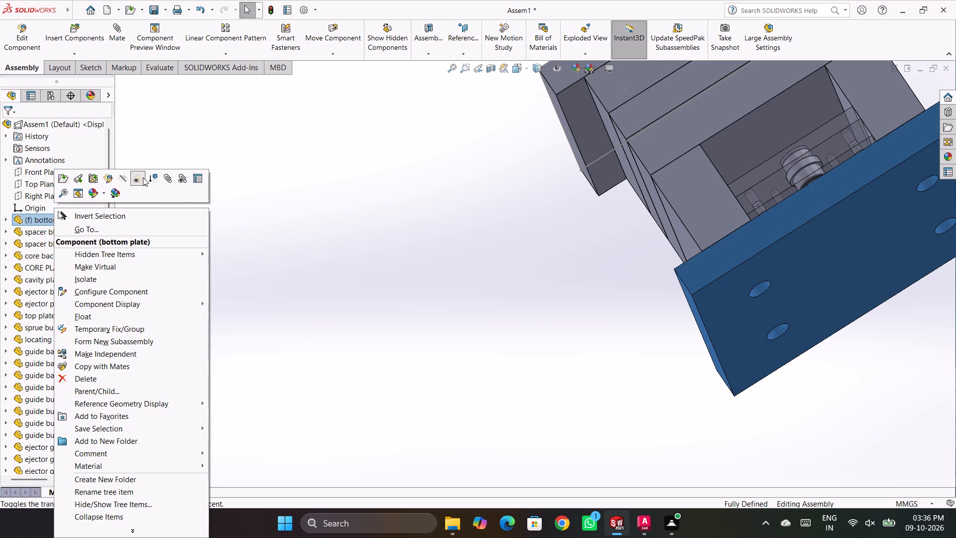
{"action": "left_click", "coordinate": [135, 182]}
{"action": "left_click", "coordinate": [500, 261]}
Examine the mould assembly from several sides, down to the ejector guide bush in the opening between the spacer blocks.
{"action": "scroll", "coordinate": [747, 352], "scroll_direction": "up", "scroll_amount": 1}
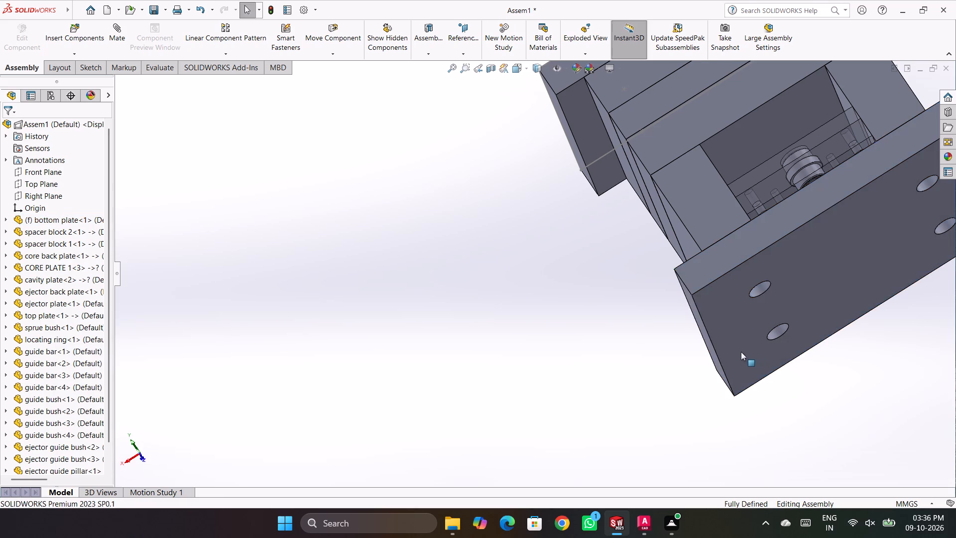
{"action": "scroll", "coordinate": [741, 352], "scroll_direction": "up", "scroll_amount": 2}
{"action": "middle_click_drag", "start_coordinate": [734, 342], "coordinate": [562, 450]}
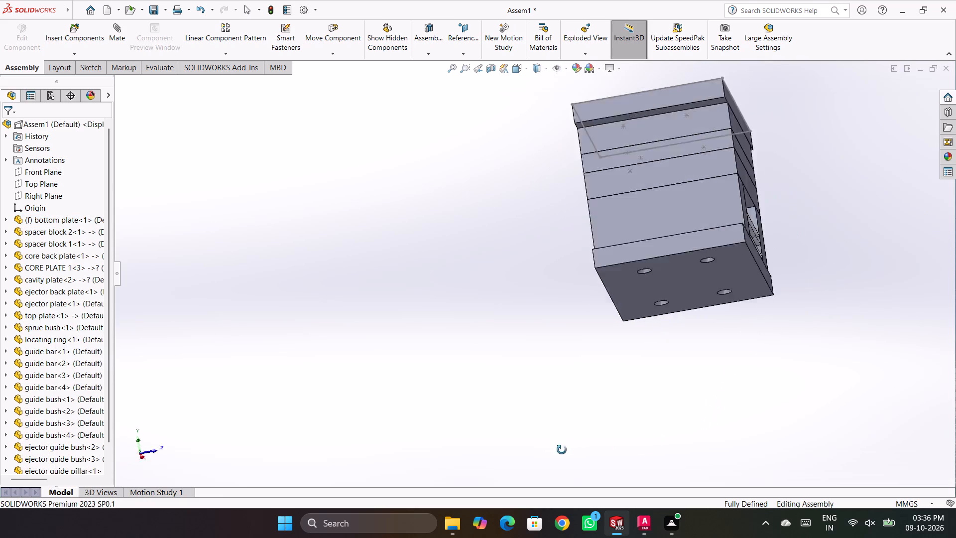
{"action": "middle_click_drag", "start_coordinate": [562, 450], "coordinate": [366, 402]}
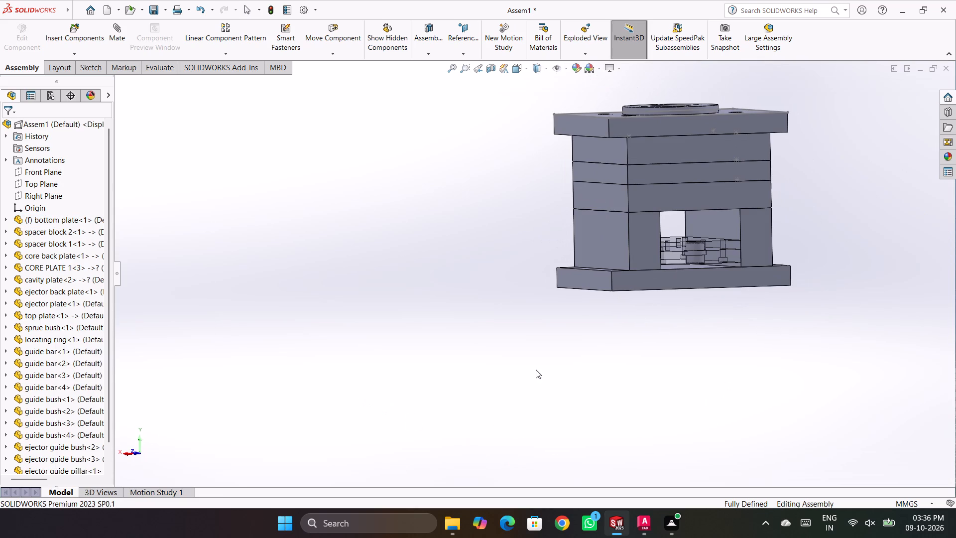
{"action": "middle_click_drag", "start_coordinate": [881, 279], "coordinate": [789, 296]}
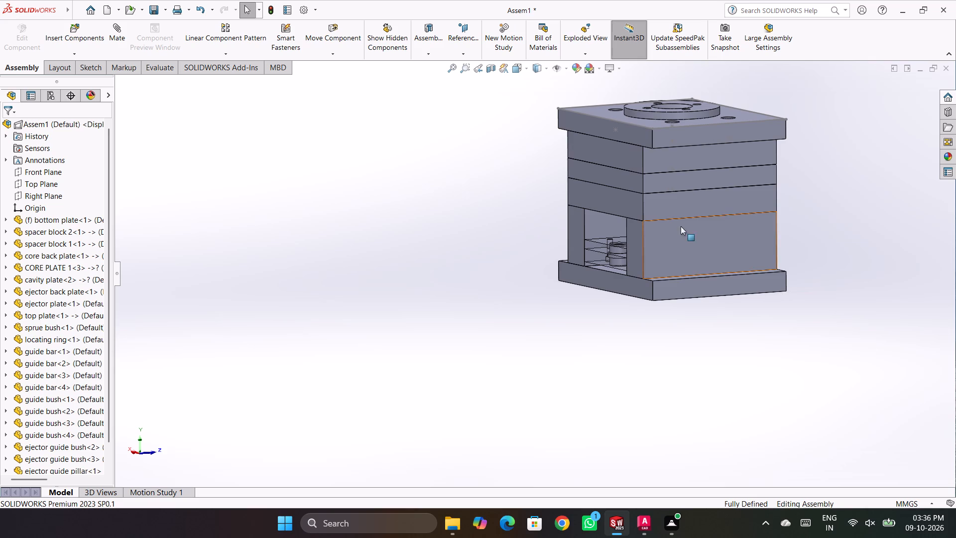
{"action": "scroll", "coordinate": [633, 212], "scroll_direction": "up", "scroll_amount": 3}
{"action": "scroll", "coordinate": [549, 283], "scroll_direction": "down", "scroll_amount": 5}
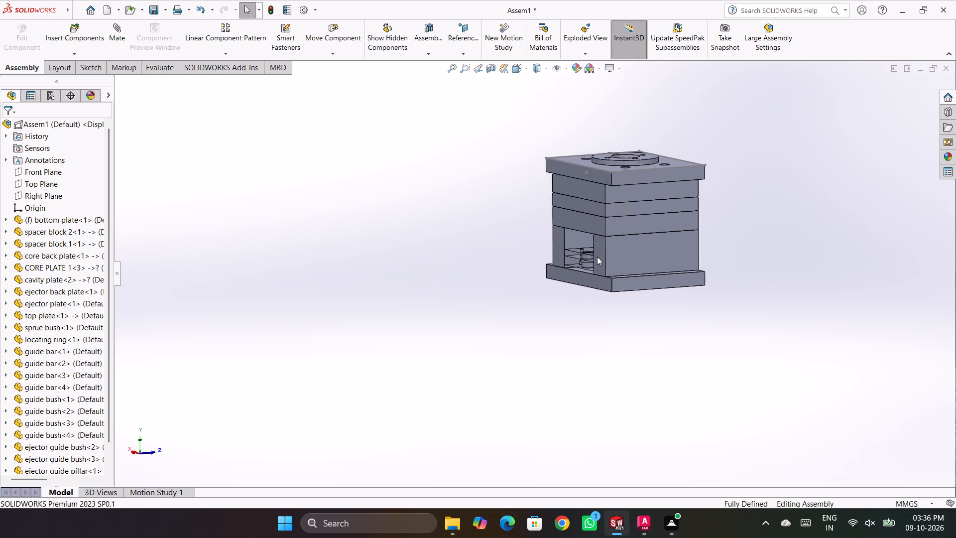
{"action": "scroll", "coordinate": [605, 235], "scroll_direction": "down", "scroll_amount": 4}
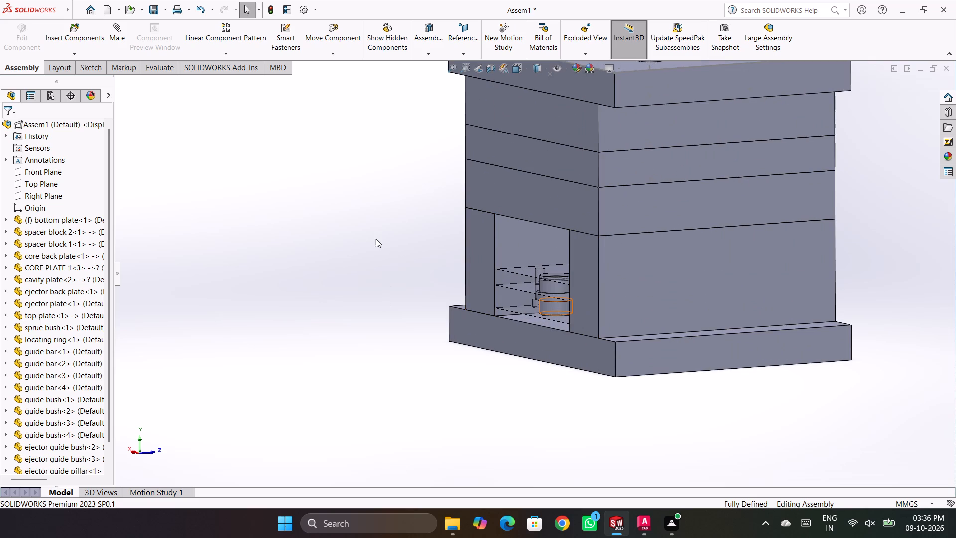
{"action": "middle_click_drag", "start_coordinate": [376, 239], "coordinate": [405, 324]}
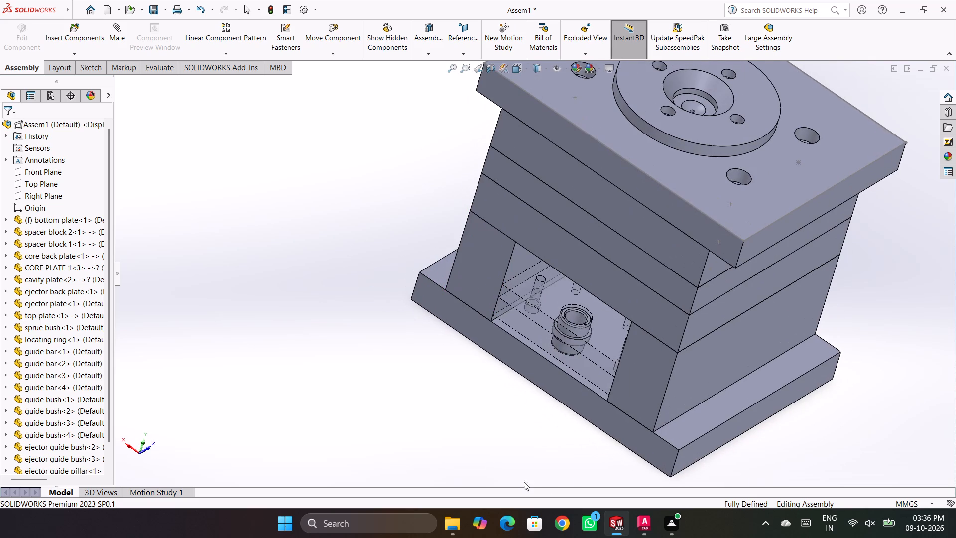
{"action": "scroll", "coordinate": [632, 295], "scroll_direction": "down", "scroll_amount": 3}
{"action": "scroll", "coordinate": [317, 397], "scroll_direction": "up", "scroll_amount": 1}
{"action": "middle_click", "coordinate": [317, 397]}
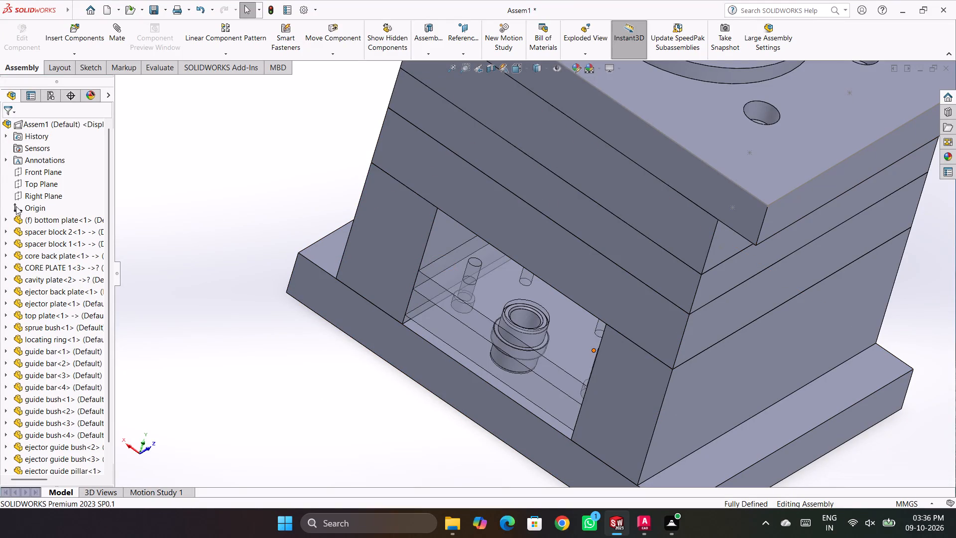
Insert a second ejector guide pillar from folder 002 and place it in free space beside the bottom plate.
{"action": "left_click", "coordinate": [73, 29]}
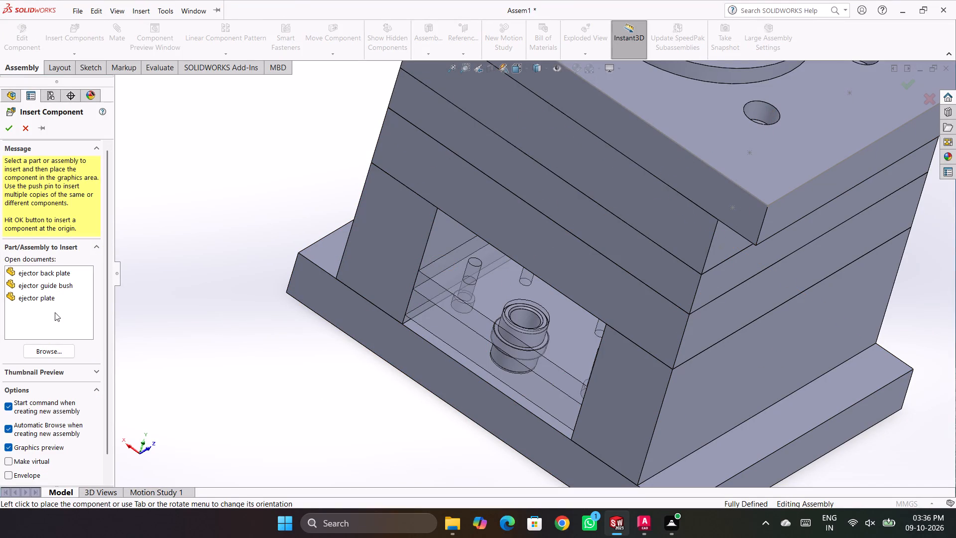
{"action": "left_click", "coordinate": [52, 352]}
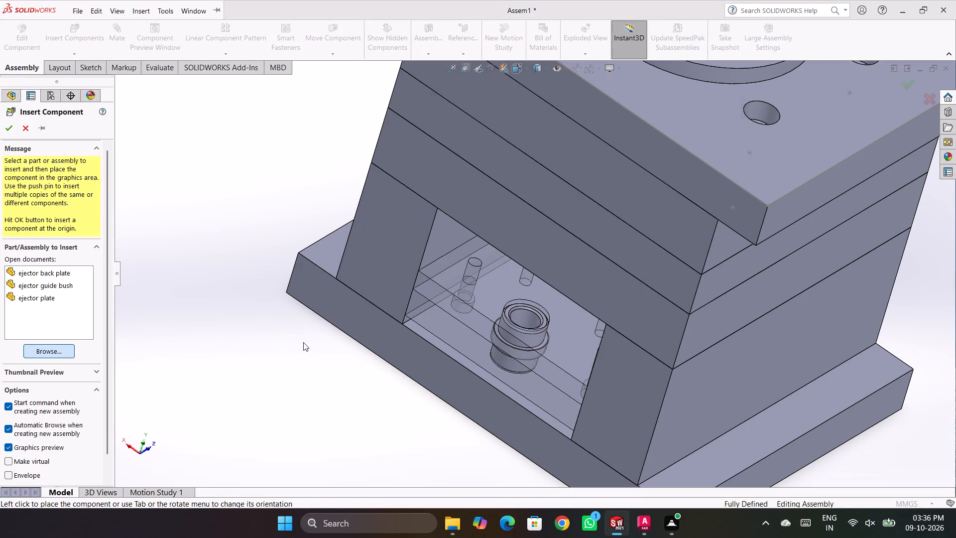
{"action": "scroll", "coordinate": [505, 179], "scroll_direction": "down", "scroll_amount": 11}
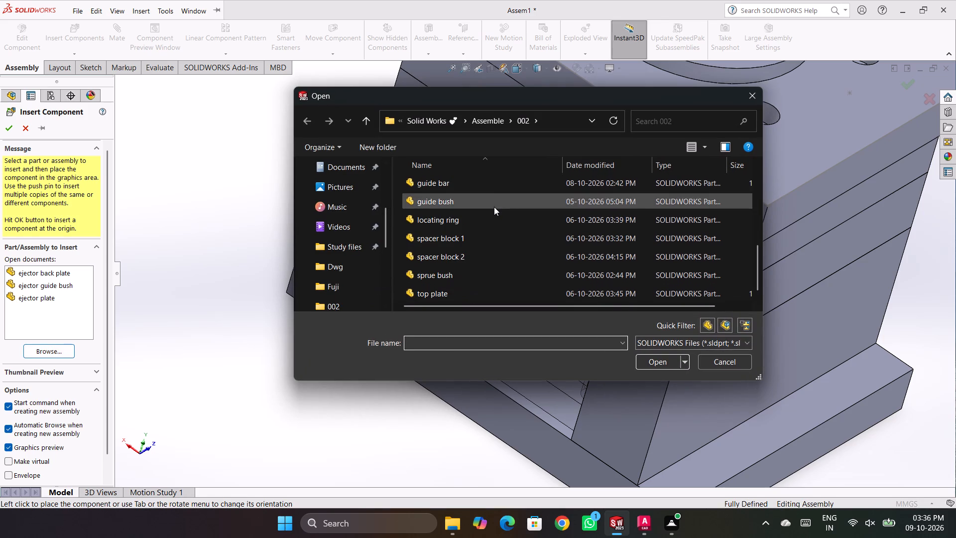
{"action": "scroll", "coordinate": [482, 216], "scroll_direction": "up", "scroll_amount": 1}
{"action": "left_click", "coordinate": [480, 206]}
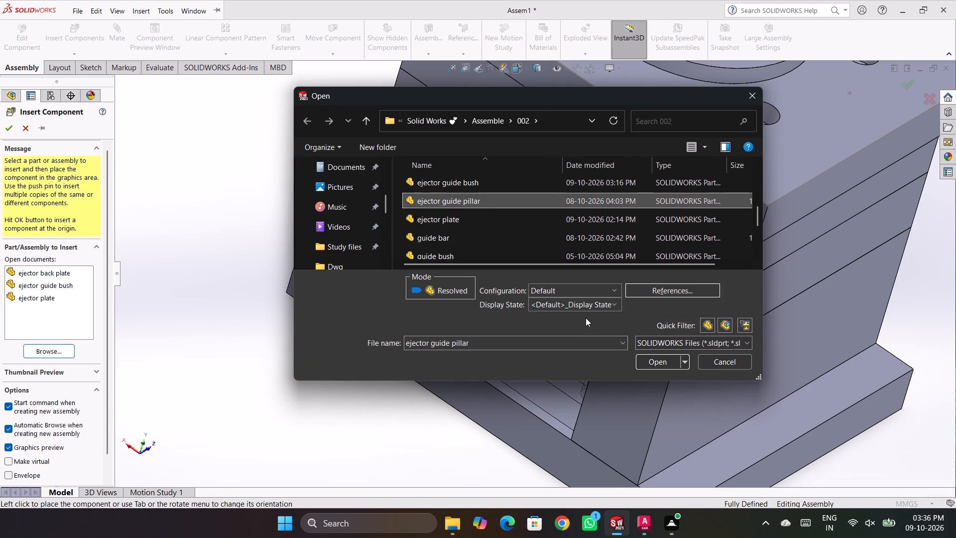
{"action": "left_click", "coordinate": [646, 364]}
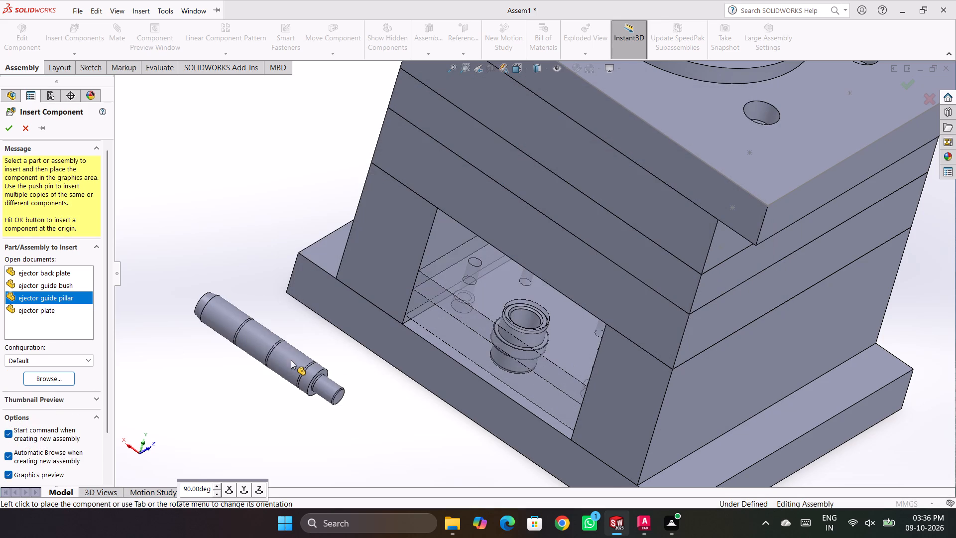
{"action": "left_click", "coordinate": [338, 381]}
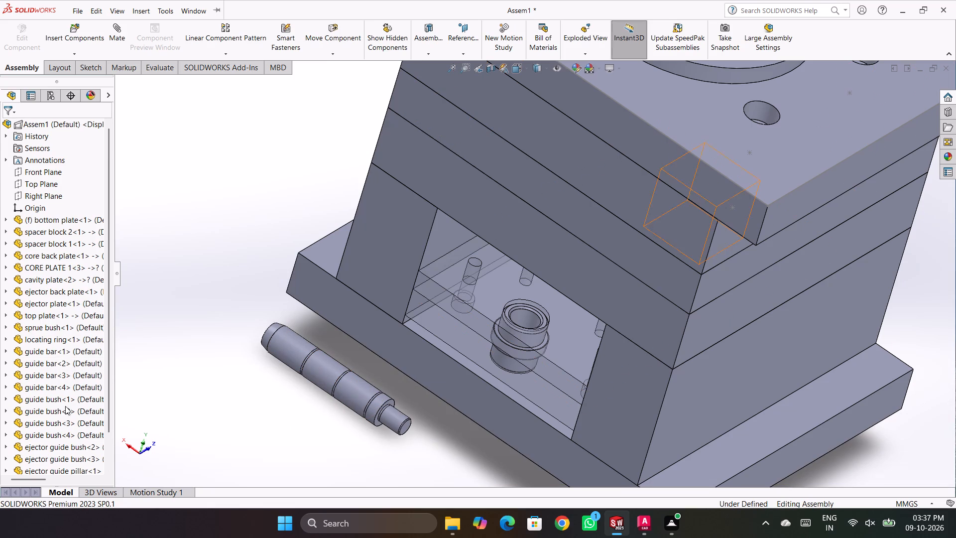
Rotate the new ejector guide pillar upright, with its tapered tip towards the top plate and its thin spigot towards the bottom.
{"action": "scroll", "coordinate": [0, 347], "scroll_direction": "down", "scroll_amount": 6}
{"action": "left_click", "coordinate": [59, 444]}
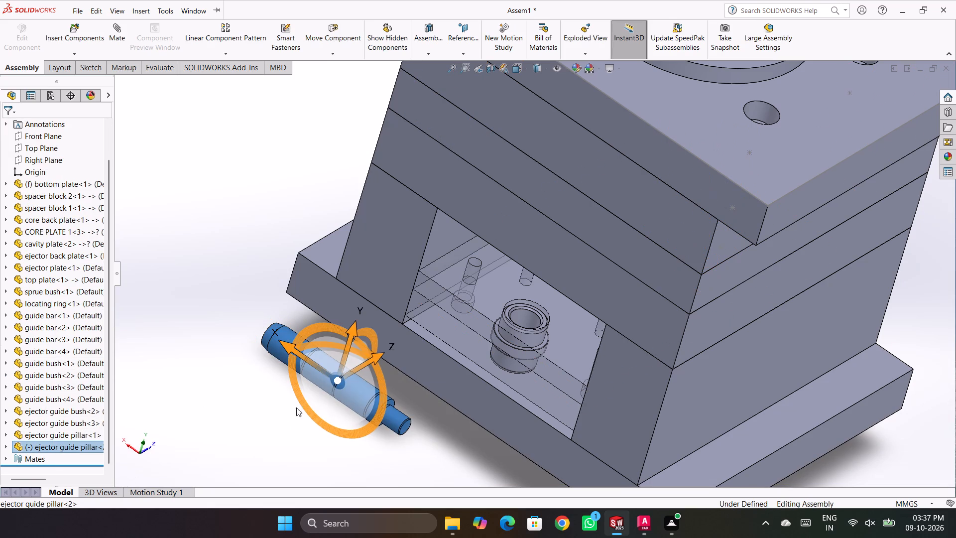
{"action": "left_click_drag", "start_coordinate": [383, 390], "coordinate": [383, 390]}
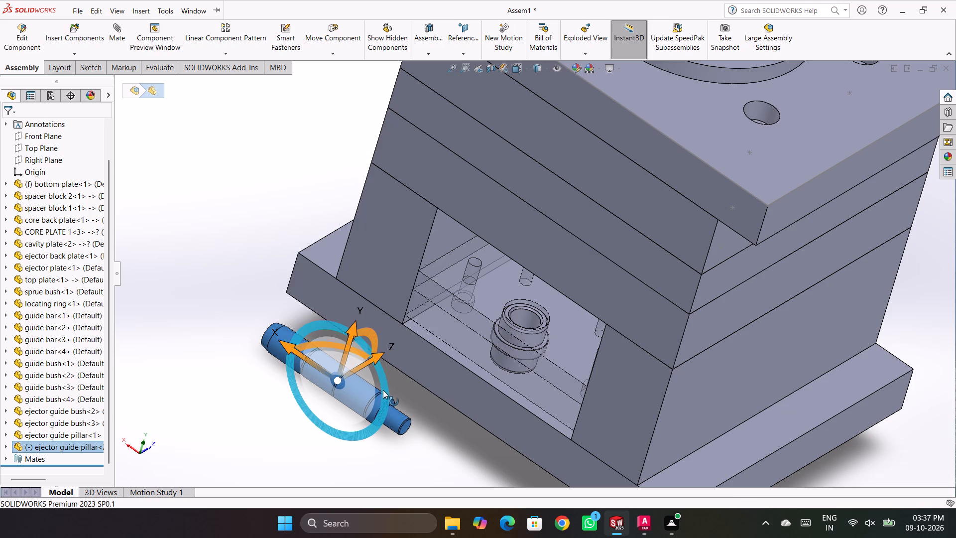
{"action": "left_click_drag", "start_coordinate": [383, 390], "coordinate": [332, 436]}
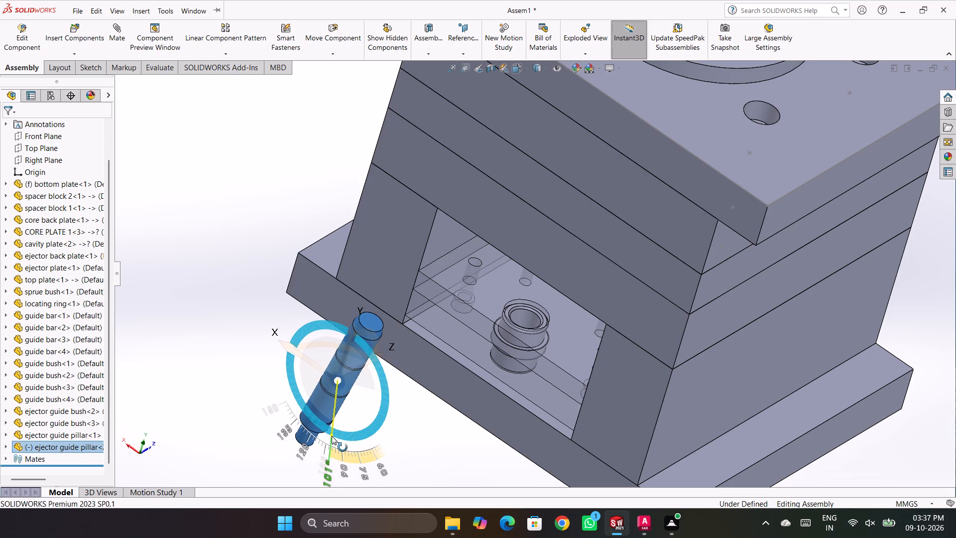
{"action": "left_click_drag", "start_coordinate": [332, 436], "coordinate": [341, 442]}
{"action": "left_click", "coordinate": [439, 433]}
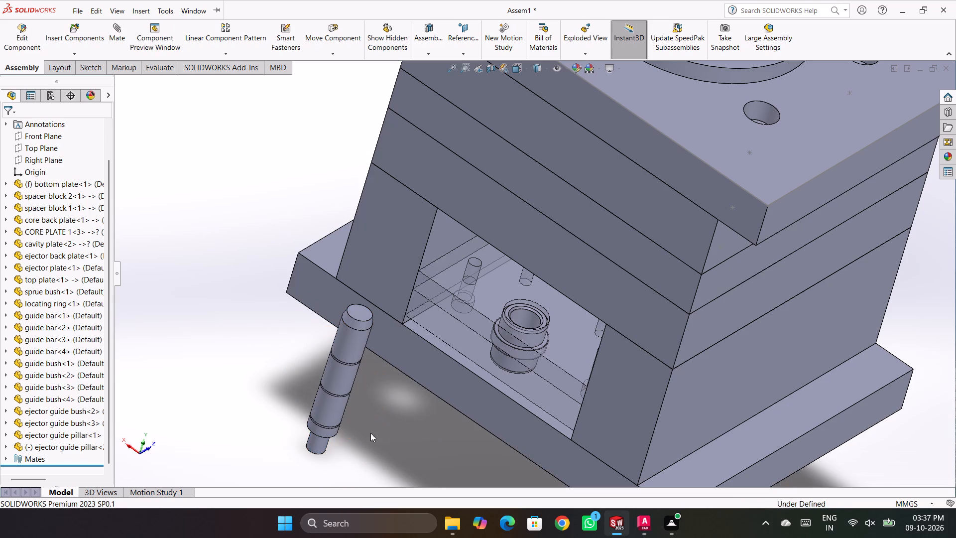
Add a coincident mate between the shoulder face of the ejector guide pillar<2> and the inner face of the bottom plate.
{"action": "scroll", "coordinate": [325, 445], "scroll_direction": "down", "scroll_amount": 4}
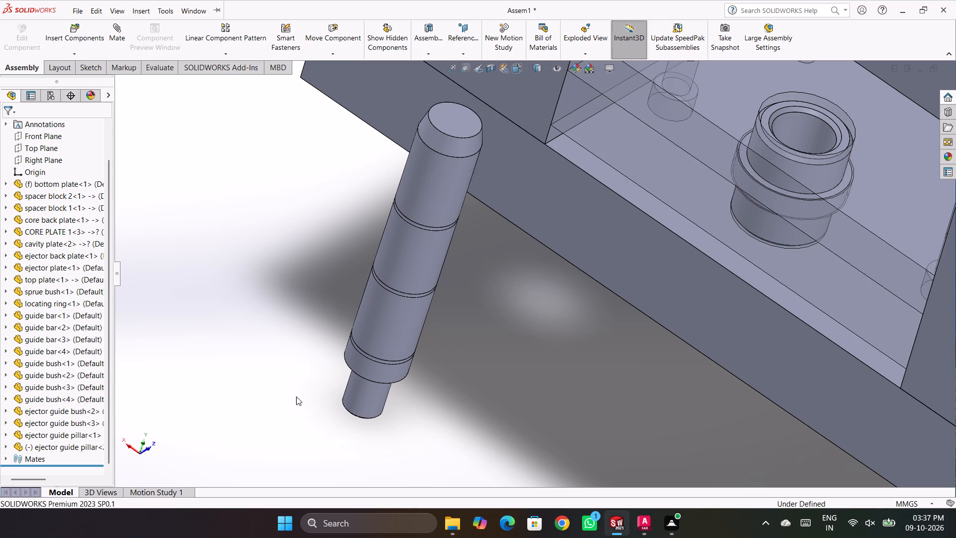
{"action": "middle_click_drag", "start_coordinate": [283, 400], "coordinate": [380, 337]}
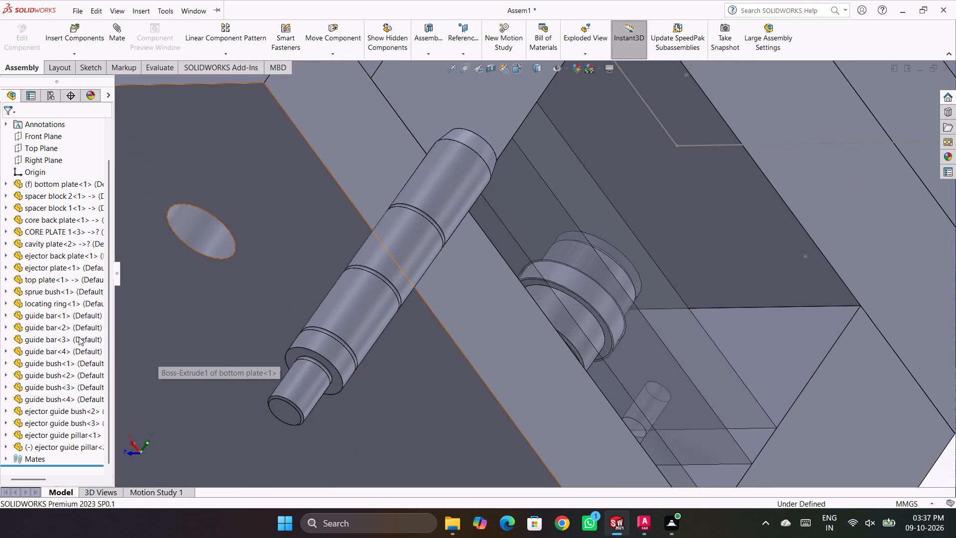
{"action": "left_click", "coordinate": [113, 33]}
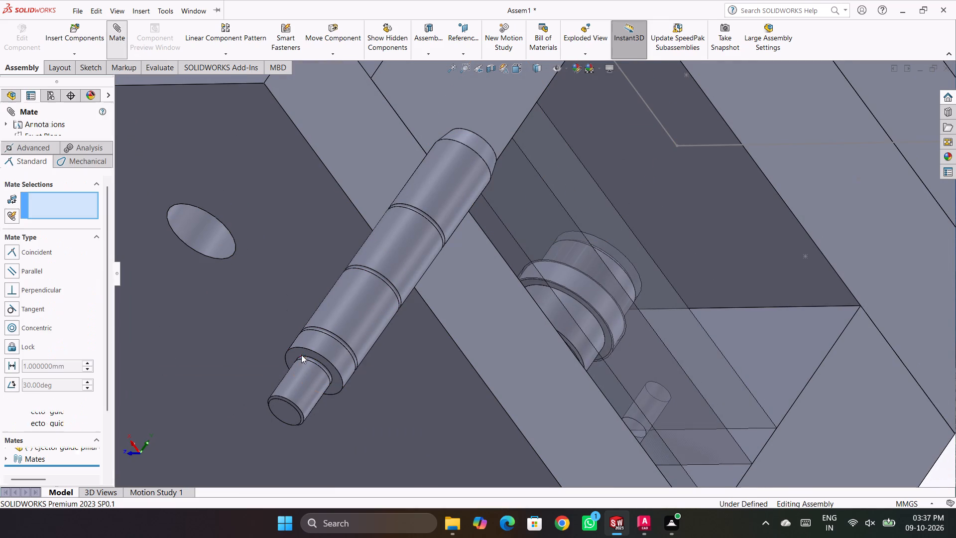
{"action": "left_click", "coordinate": [300, 351]}
{"action": "scroll", "coordinate": [489, 441], "scroll_direction": "up", "scroll_amount": 4}
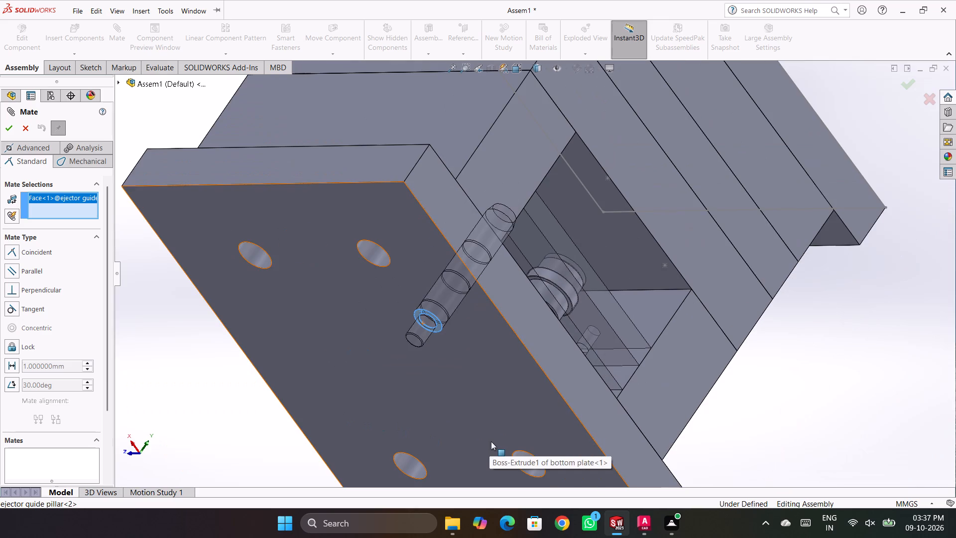
{"action": "middle_click_drag", "start_coordinate": [768, 438], "coordinate": [677, 454]}
{"action": "left_click", "coordinate": [569, 343]}
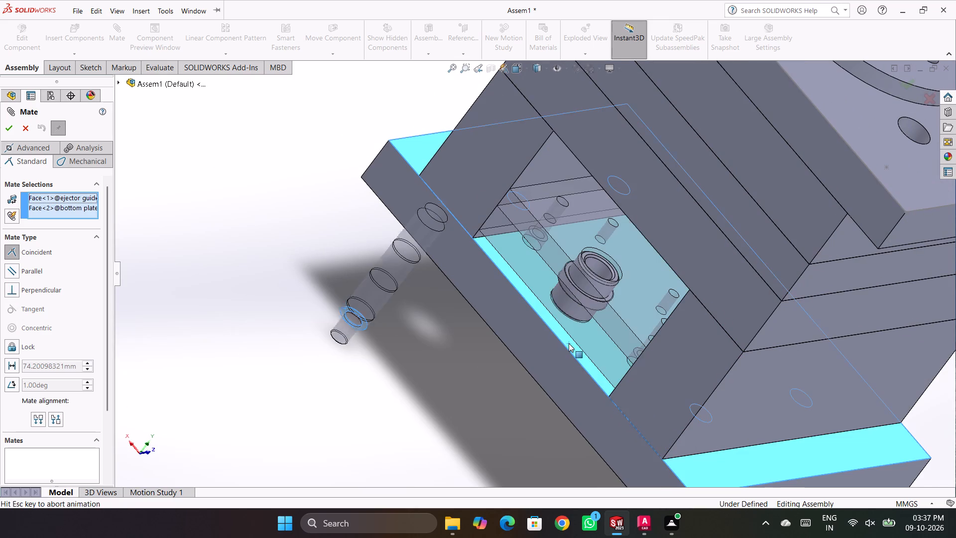
{"action": "left_click", "coordinate": [11, 126]}
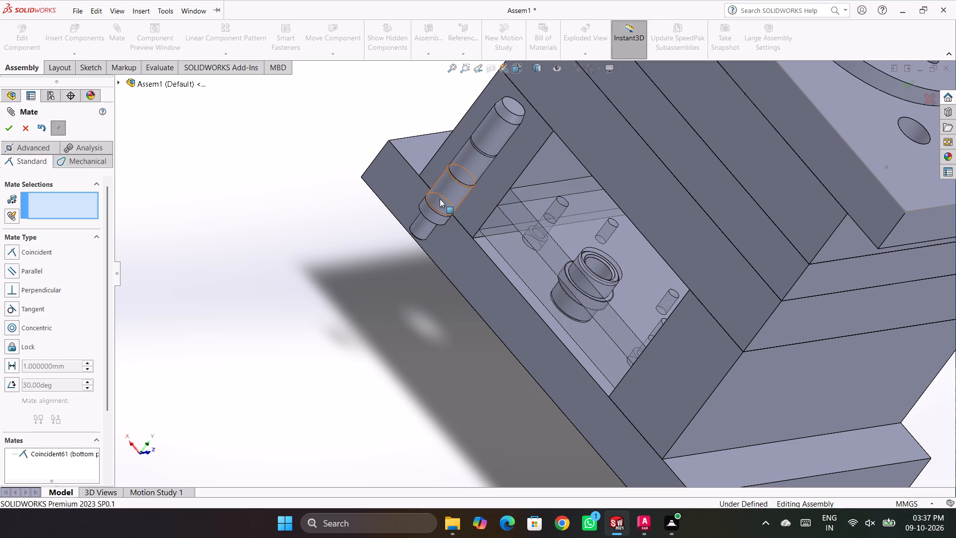
Add a concentric mate between the ejector guide pillar<2>'s cylindrical face and the bore of ejector guide bush<2>.
{"action": "left_click", "coordinate": [441, 198]}
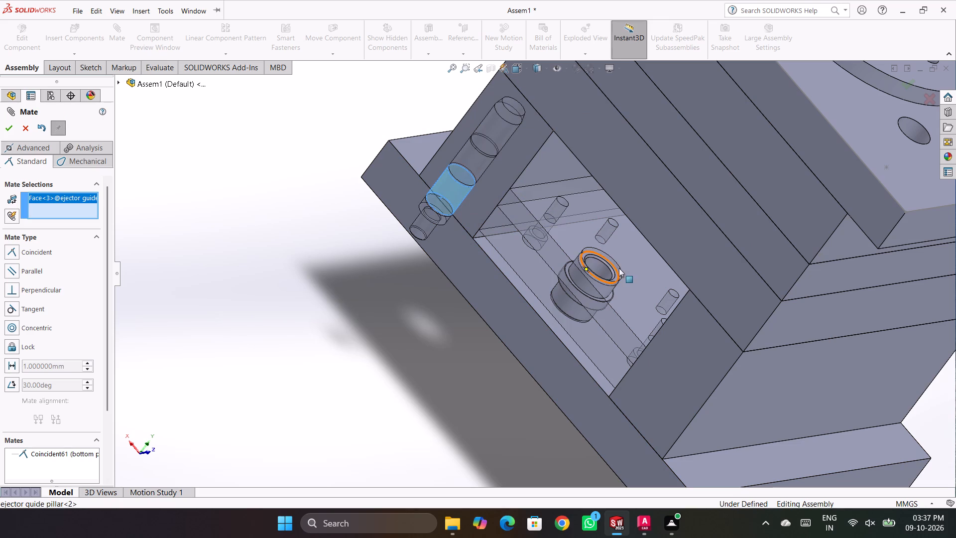
{"action": "left_click", "coordinate": [593, 266]}
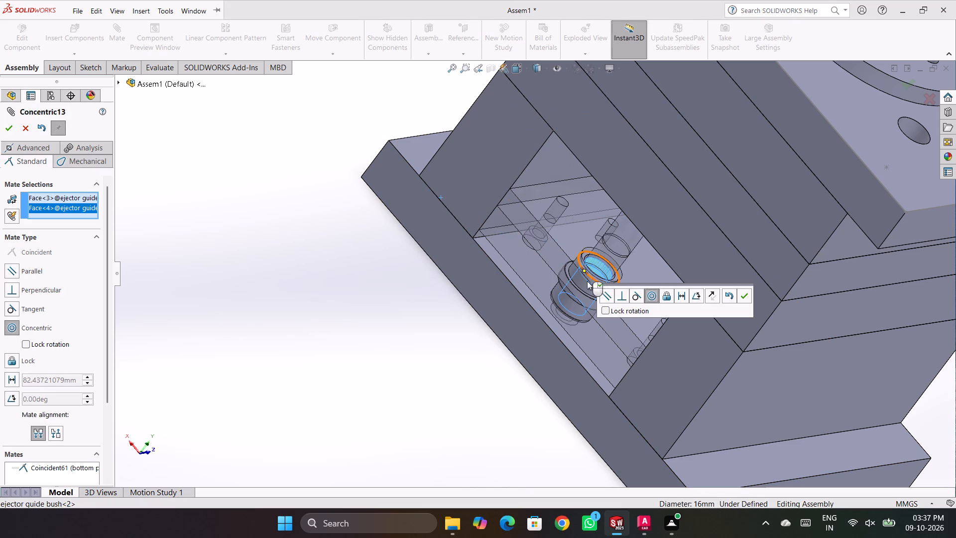
{"action": "left_click", "coordinate": [743, 295]}
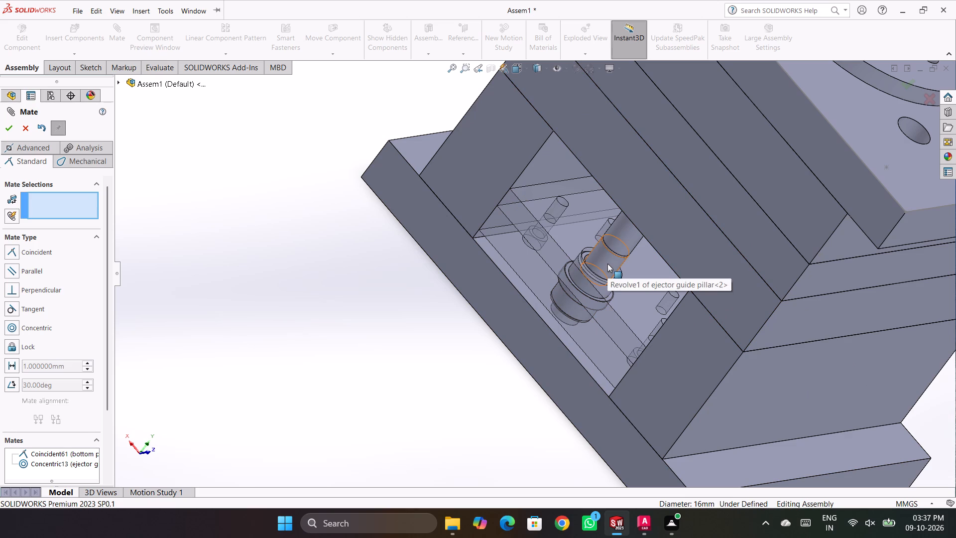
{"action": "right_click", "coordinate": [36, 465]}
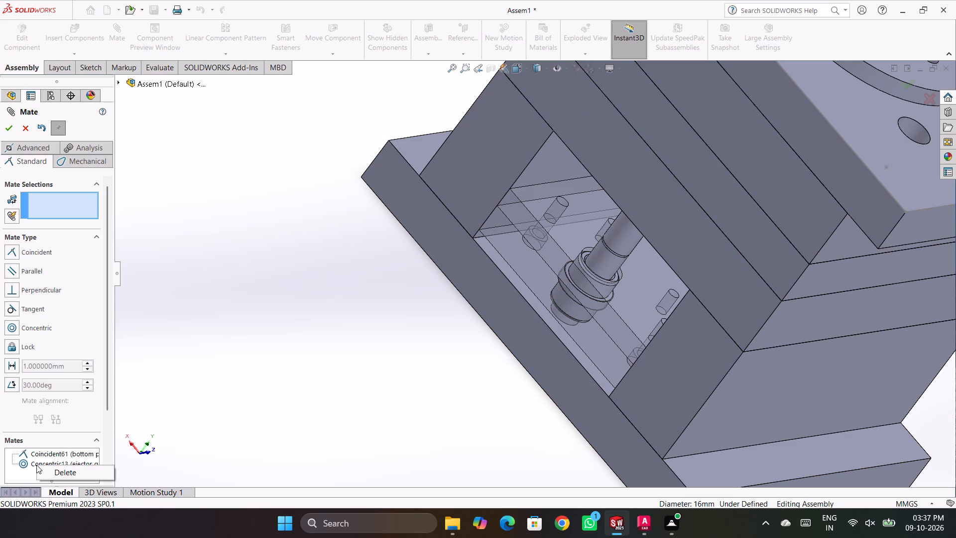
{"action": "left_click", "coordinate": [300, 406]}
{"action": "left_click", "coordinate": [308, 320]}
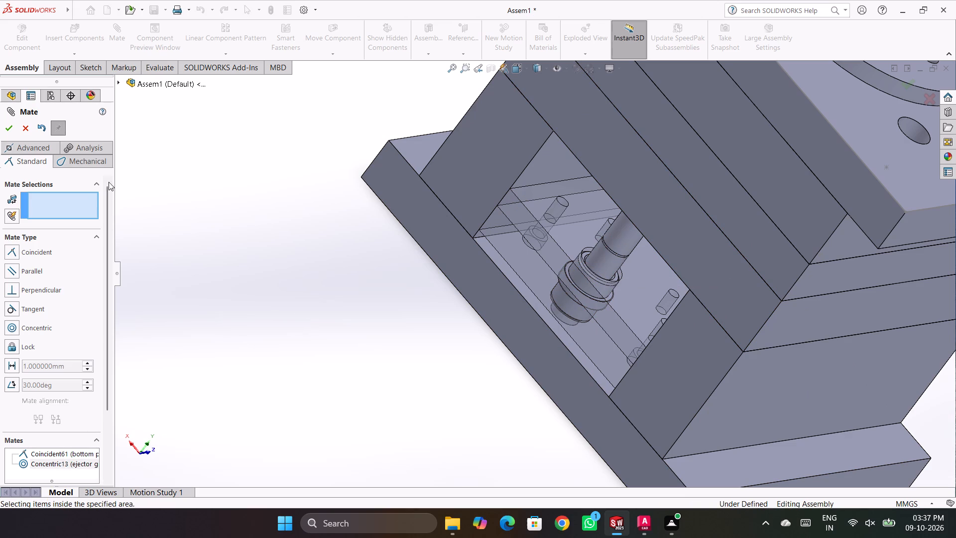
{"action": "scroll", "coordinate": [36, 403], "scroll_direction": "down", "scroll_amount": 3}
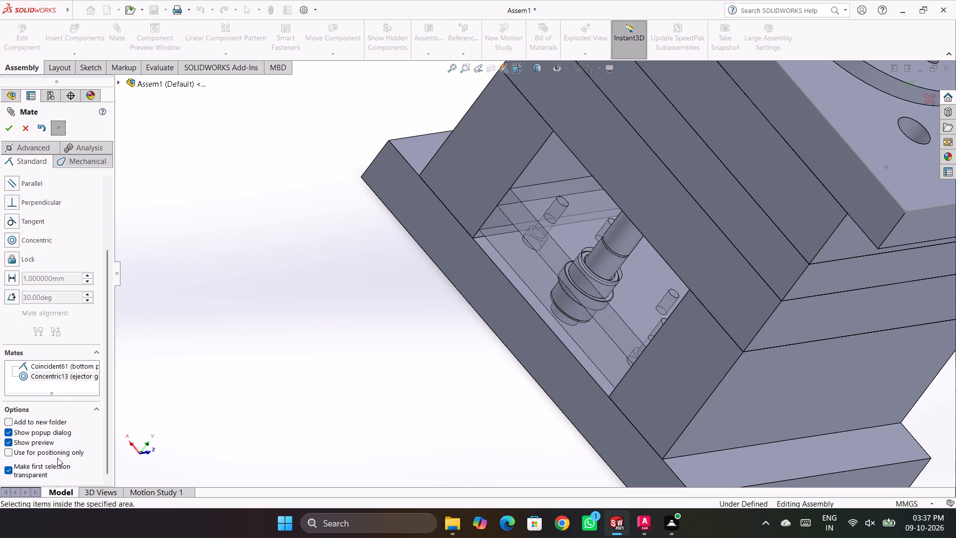
Lock the rotation of the concentric mate between ejector guide pillar<2> and ejector guide bush<2>.
{"action": "scroll", "coordinate": [57, 458], "scroll_direction": "up", "scroll_amount": 1}
{"action": "left_click", "coordinate": [209, 336]}
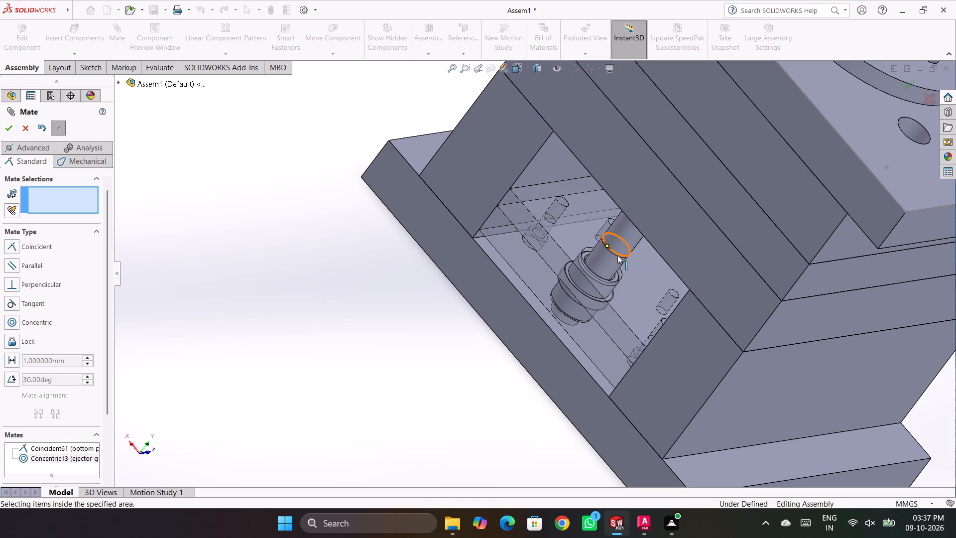
{"action": "right_click", "coordinate": [610, 261]}
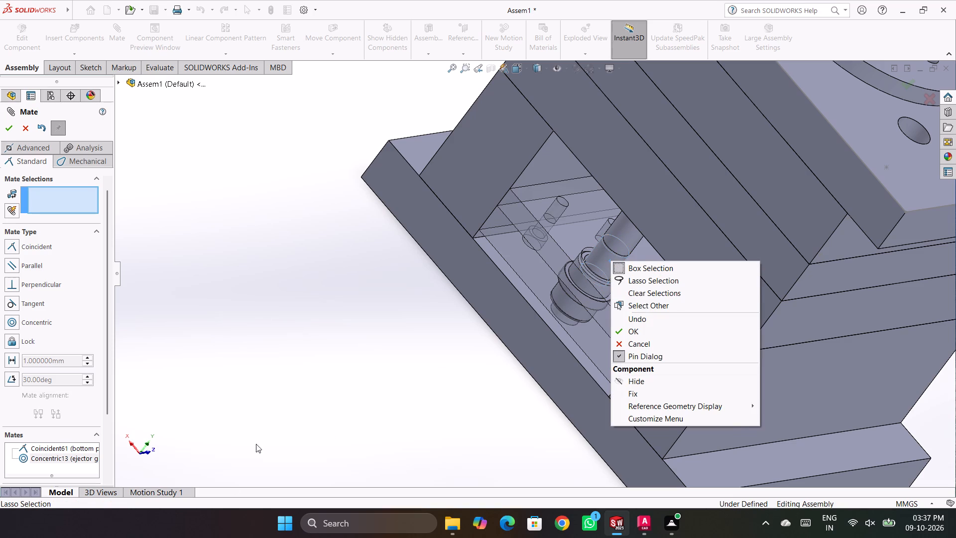
{"action": "left_click", "coordinate": [298, 363]}
{"action": "key", "text": "Escape"}
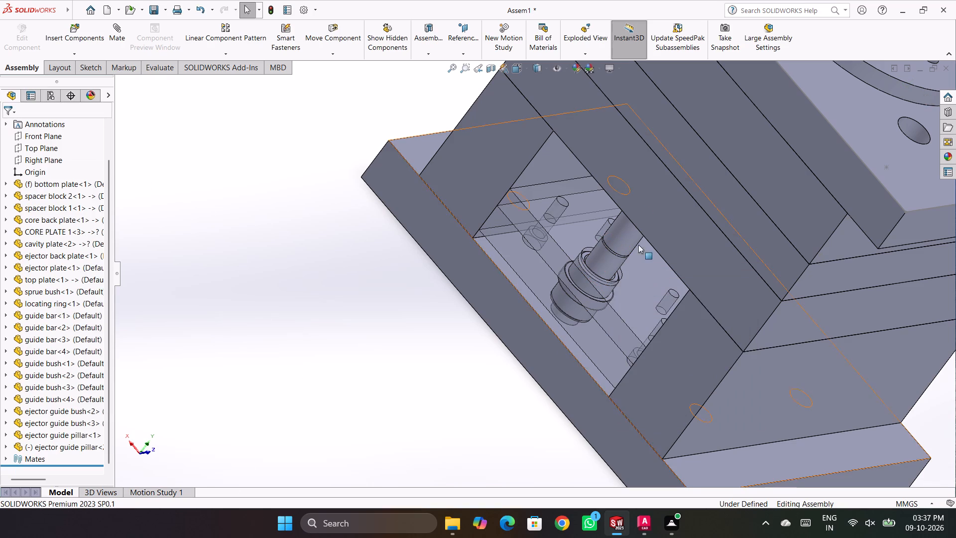
{"action": "right_click", "coordinate": [605, 261]}
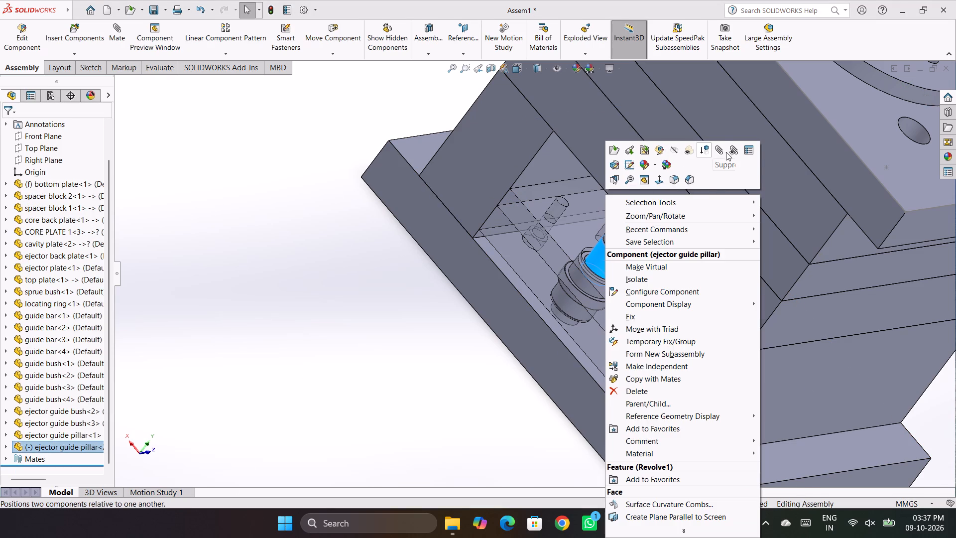
{"action": "left_click", "coordinate": [731, 152]}
{"action": "right_click", "coordinate": [139, 100]}
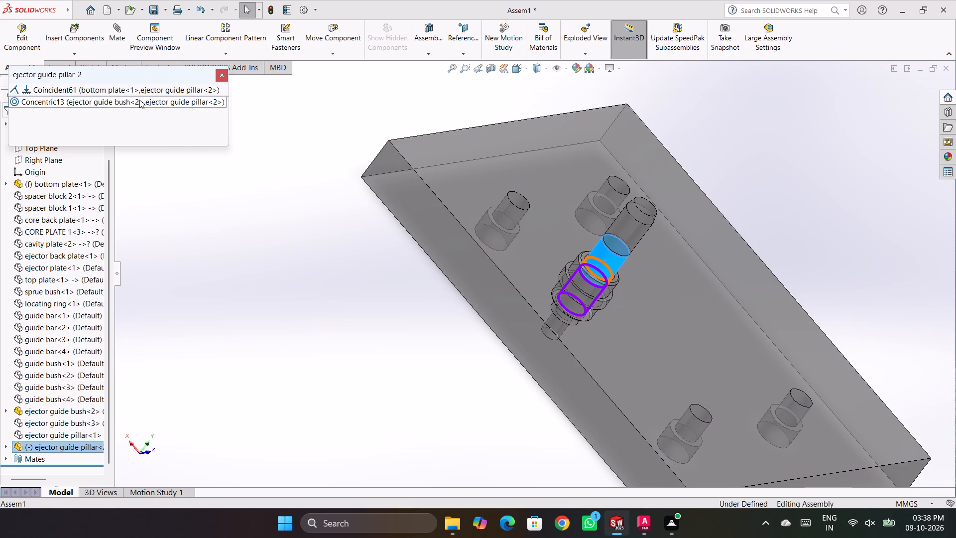
{"action": "left_click", "coordinate": [197, 121]}
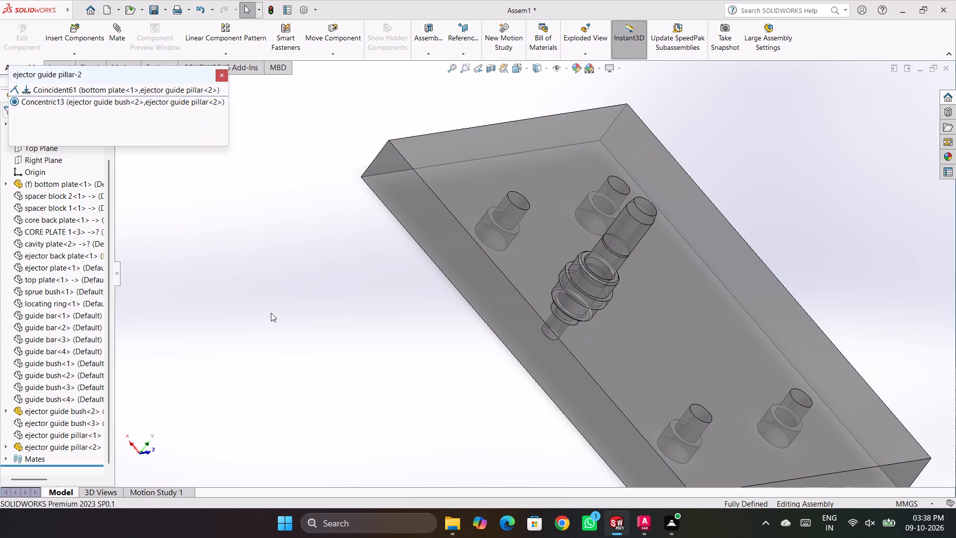
{"action": "left_click_drag", "start_coordinate": [271, 314], "coordinate": [277, 314]}
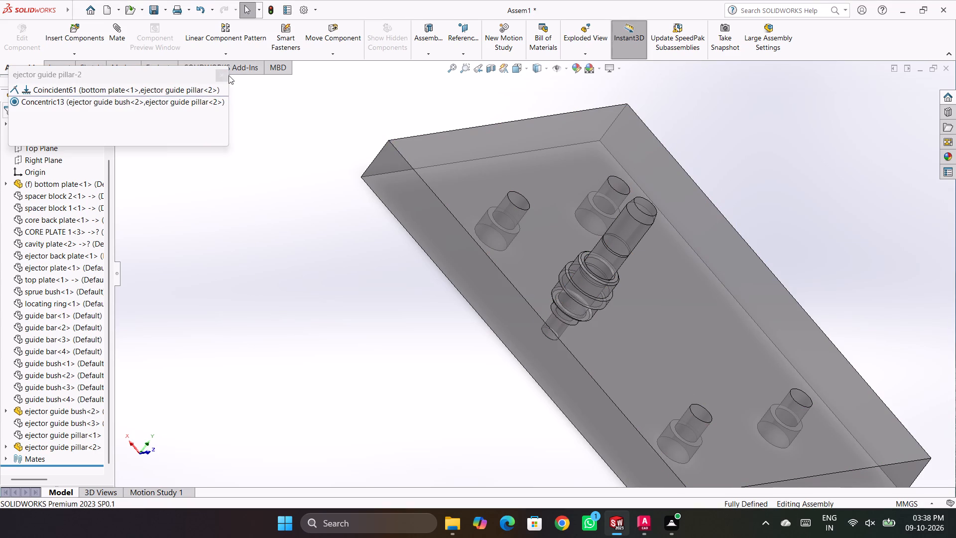
{"action": "left_click", "coordinate": [221, 72]}
{"action": "left_click", "coordinate": [385, 339]}
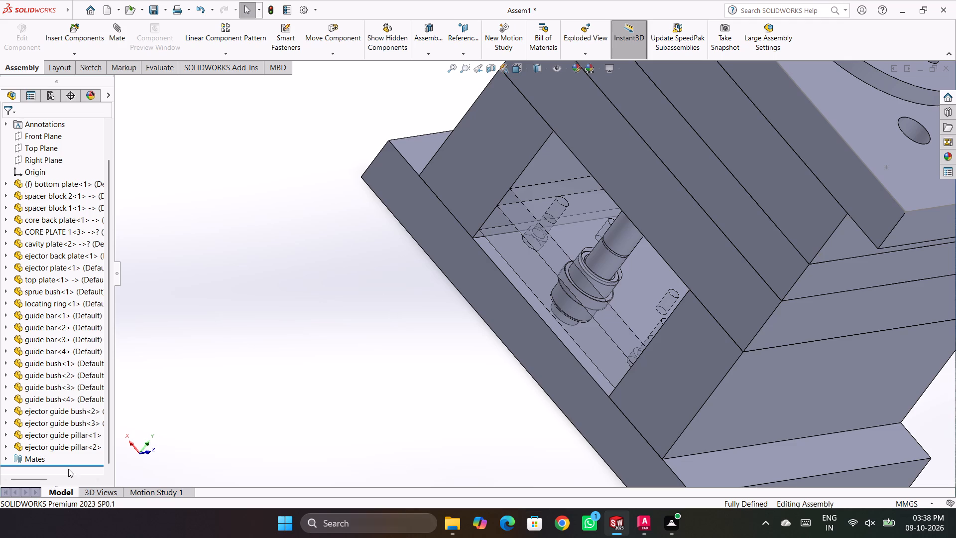
Turn off the transparency of the ejector plate and the ejector back plate.
{"action": "scroll", "coordinate": [67, 298], "scroll_direction": "down", "scroll_amount": 9}
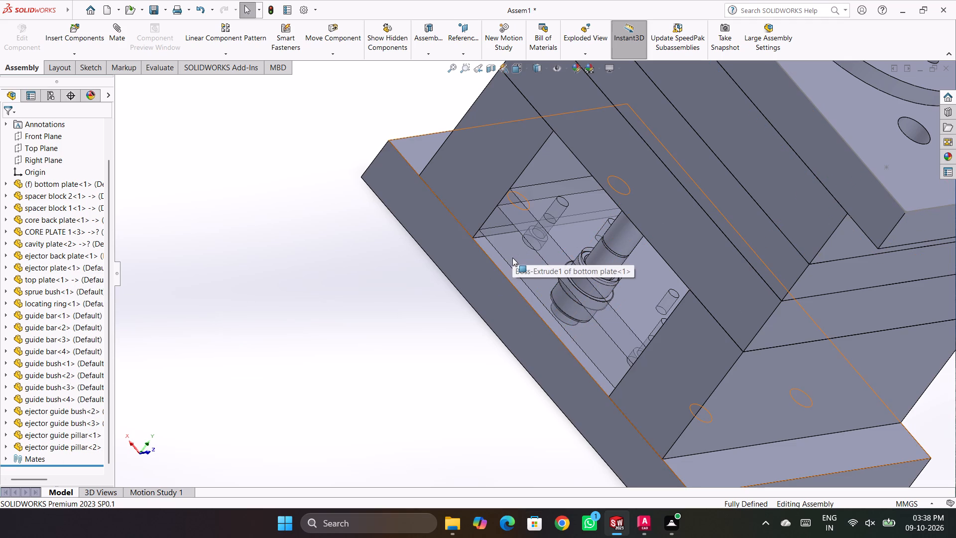
{"action": "scroll", "coordinate": [501, 383], "scroll_direction": "up", "scroll_amount": 4}
{"action": "middle_click_drag", "start_coordinate": [509, 382], "coordinate": [547, 379]}
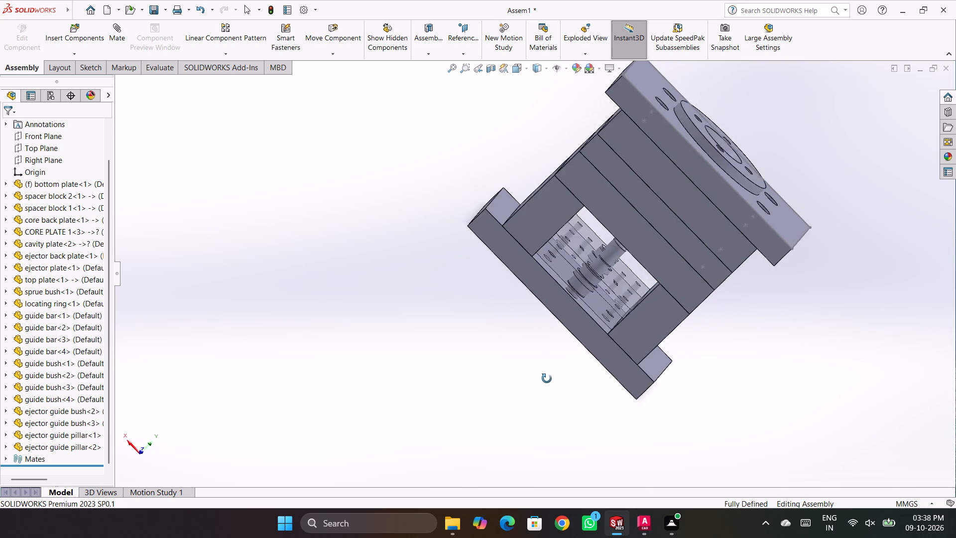
{"action": "middle_click_drag", "start_coordinate": [547, 379], "coordinate": [547, 366]}
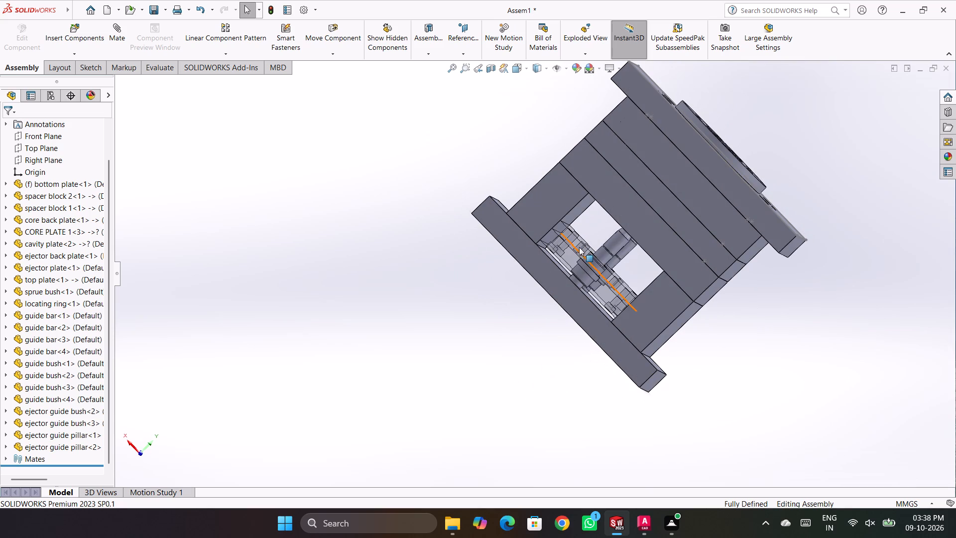
{"action": "left_click", "coordinate": [577, 246]}
{"action": "right_click", "coordinate": [576, 245]}
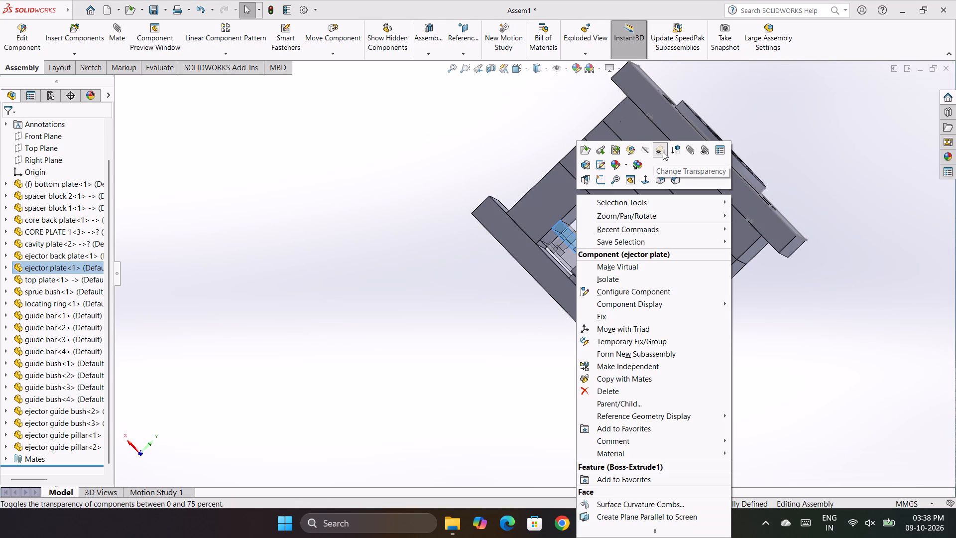
{"action": "left_click", "coordinate": [663, 151]}
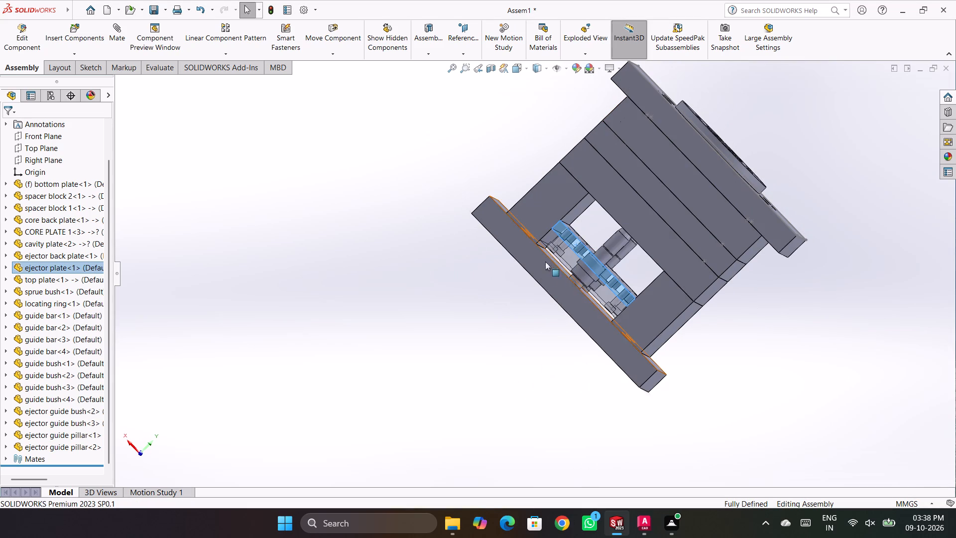
{"action": "right_click", "coordinate": [560, 253]}
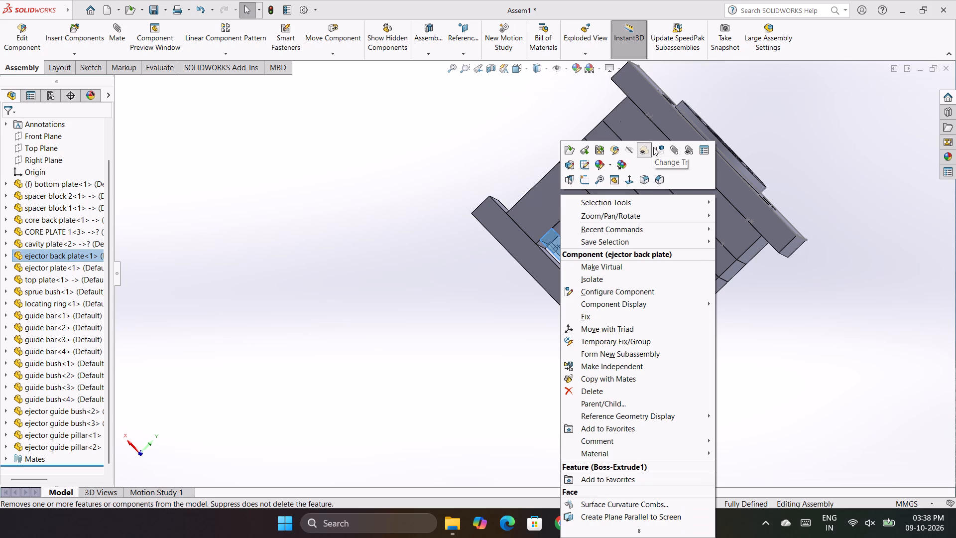
{"action": "left_click", "coordinate": [645, 152]}
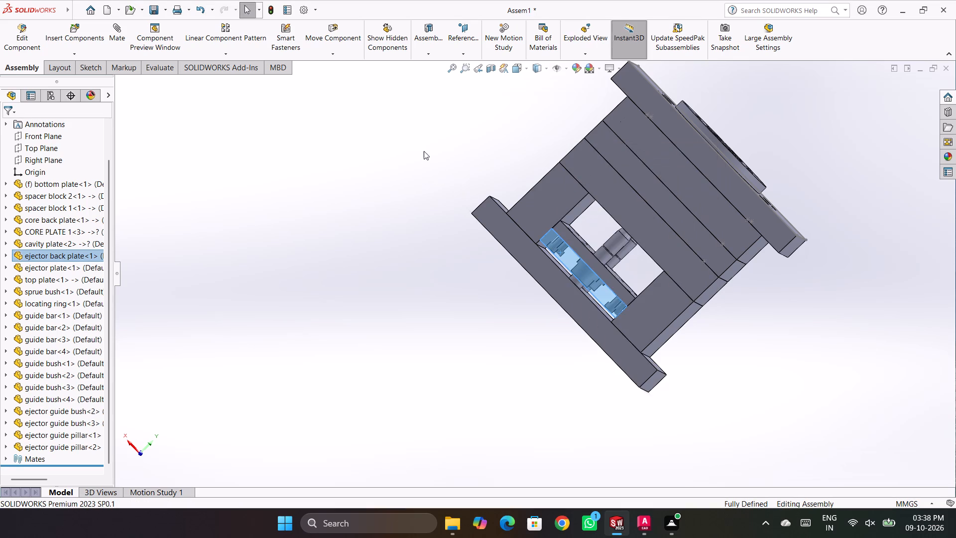
{"action": "left_click", "coordinate": [423, 150]}
Open the bottom plate part from the assembly in its own window.
{"action": "scroll", "coordinate": [448, 257], "scroll_direction": "up", "scroll_amount": 4}
{"action": "middle_click_drag", "start_coordinate": [656, 326], "coordinate": [483, 290]}
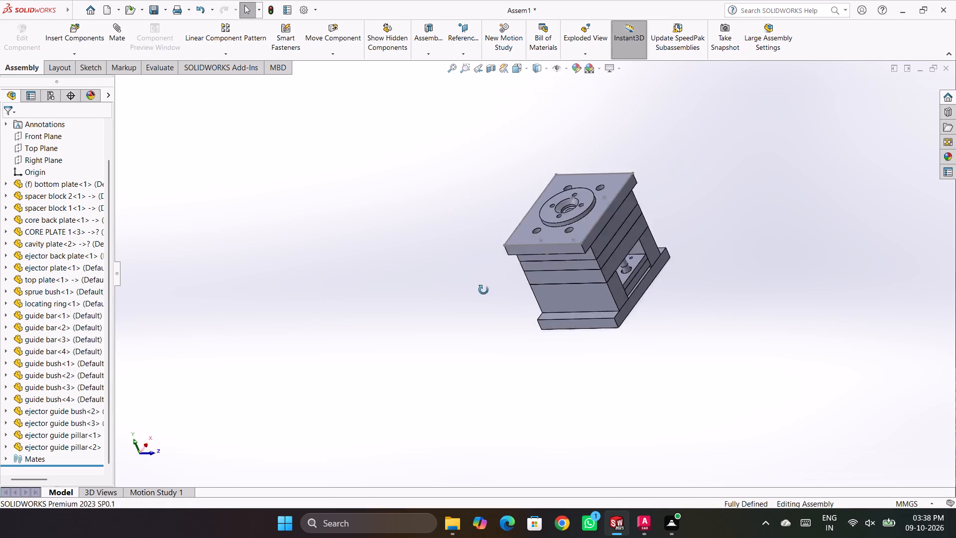
{"action": "middle_click_drag", "start_coordinate": [483, 290], "coordinate": [471, 372]}
{"action": "scroll", "coordinate": [591, 308], "scroll_direction": "down", "scroll_amount": 4}
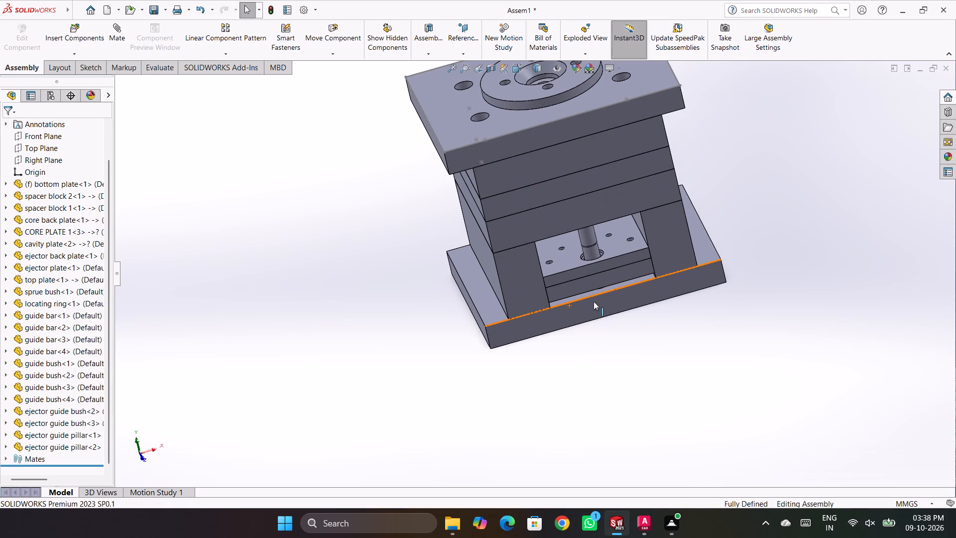
{"action": "right_click", "coordinate": [591, 300]}
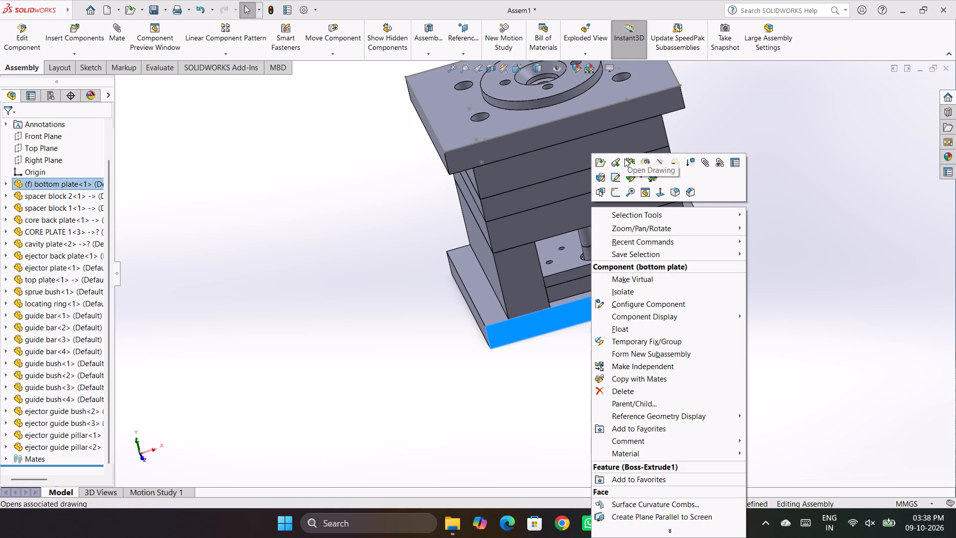
{"action": "left_click", "coordinate": [603, 158]}
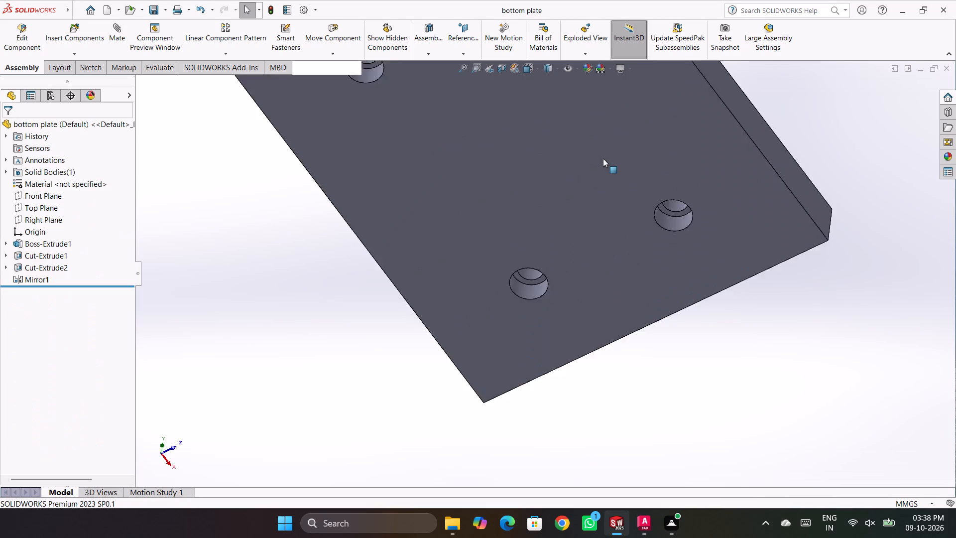
Sketch a circle of about 13.8 mm radius on the bottom plate's upper face, vertically aligned with the origin and about 72.7 mm below it.
{"action": "scroll", "coordinate": [605, 252], "scroll_direction": "up", "scroll_amount": 5}
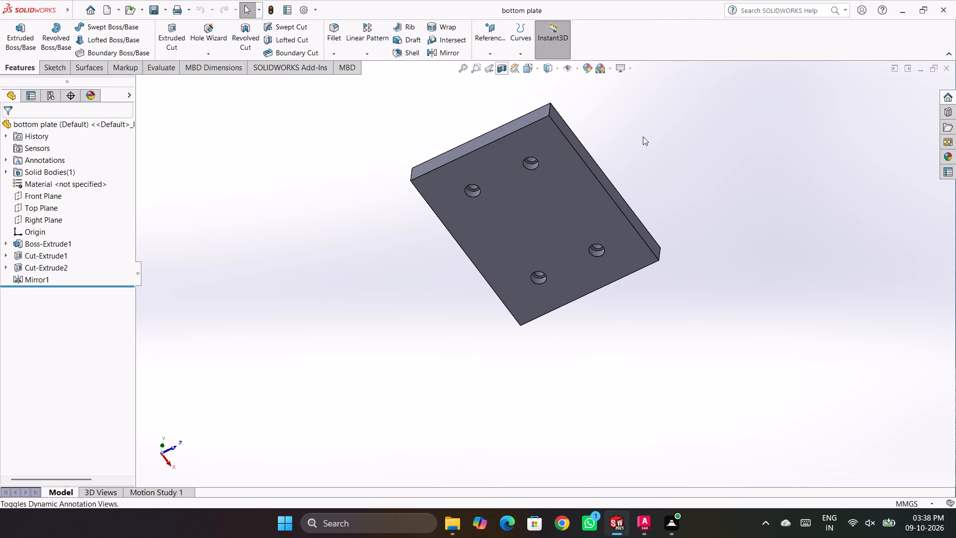
{"action": "middle_click_drag", "start_coordinate": [649, 156], "coordinate": [685, 366]}
{"action": "right_click", "coordinate": [537, 187]}
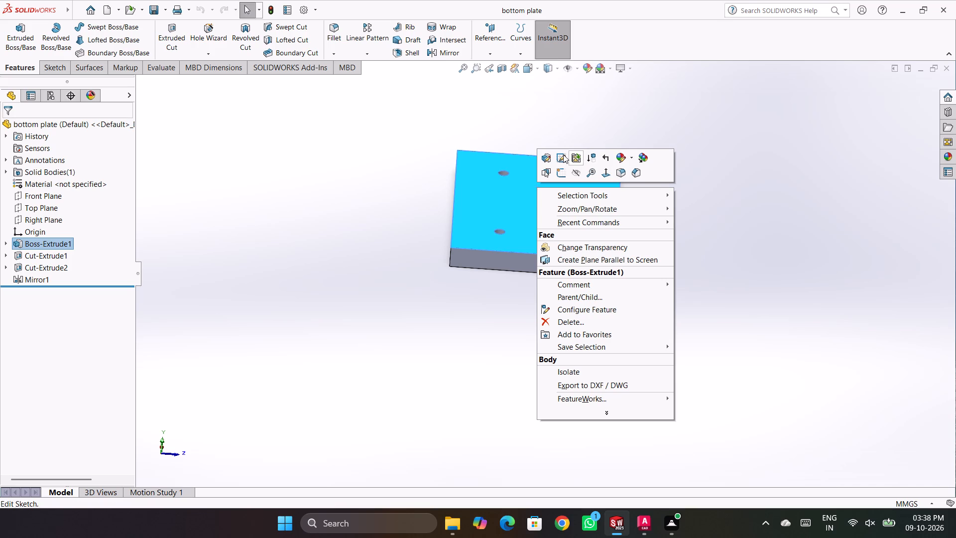
{"action": "left_click", "coordinate": [558, 165]}
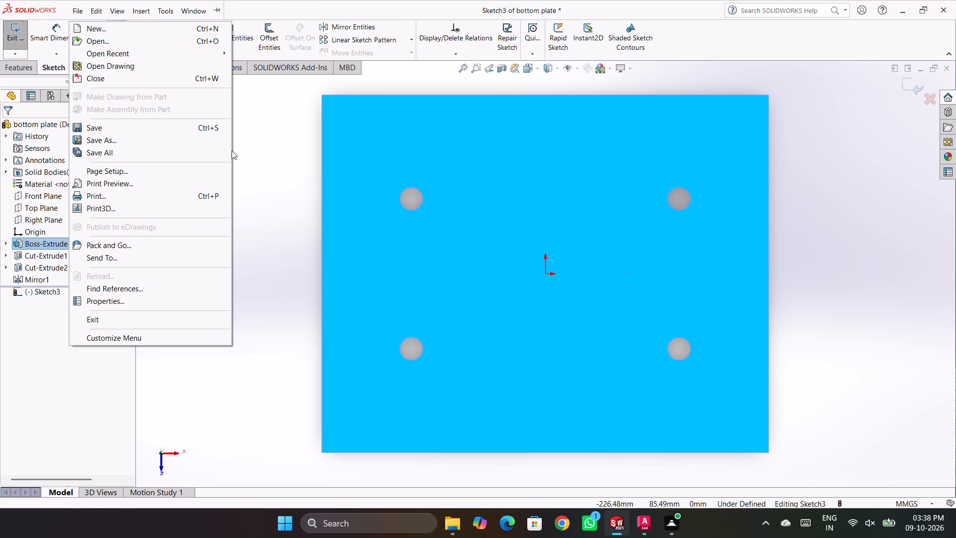
{"action": "left_click", "coordinate": [274, 164]}
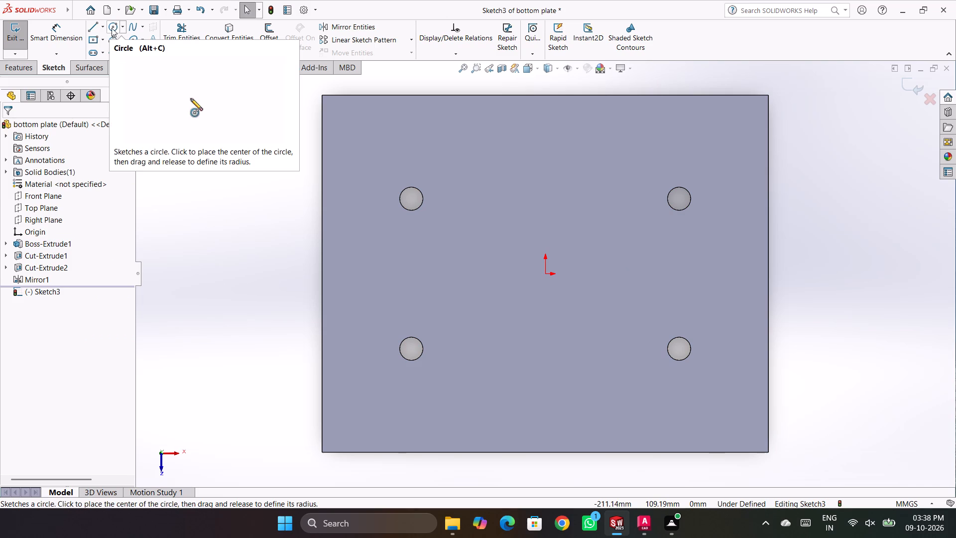
{"action": "left_click", "coordinate": [112, 28]}
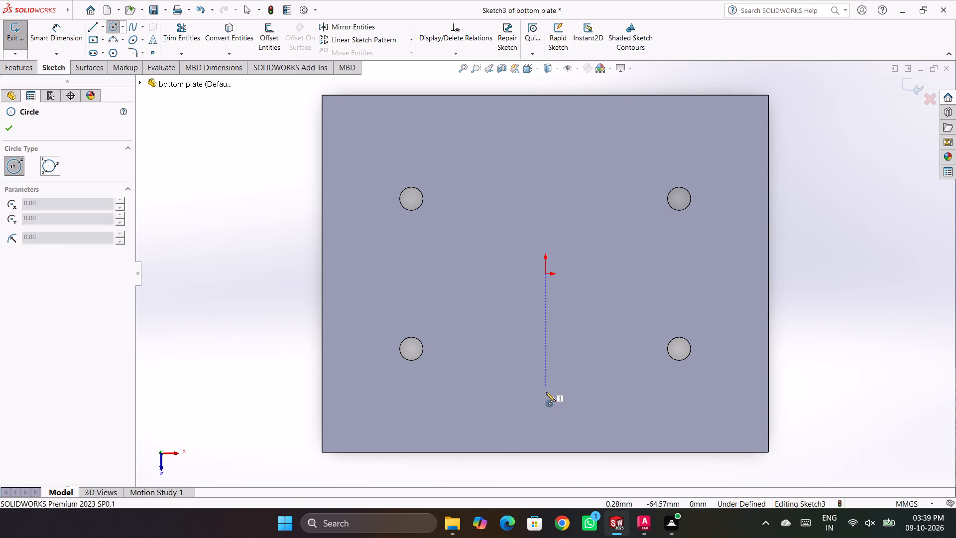
{"action": "left_click", "coordinate": [544, 403]}
{"action": "left_click", "coordinate": [563, 420]}
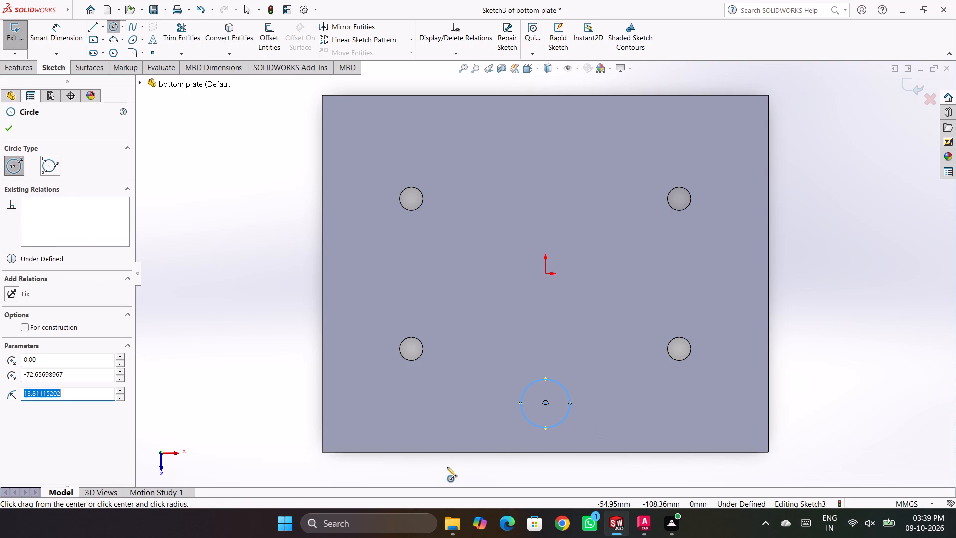
{"action": "key", "text": "Escape"}
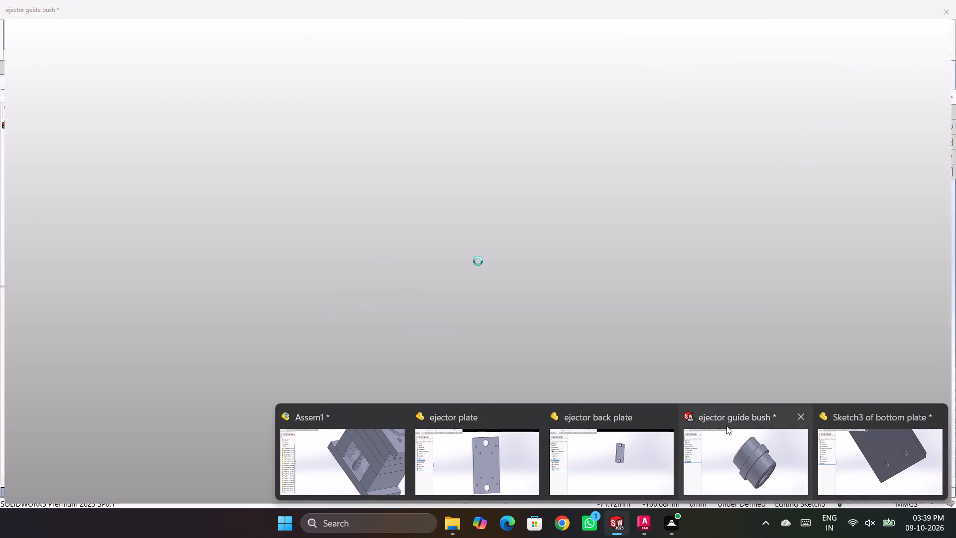
Close the ejector guide bush part with its changes saved, and close the ejector back plate and ejector plate parts.
{"action": "left_click", "coordinate": [798, 414]}
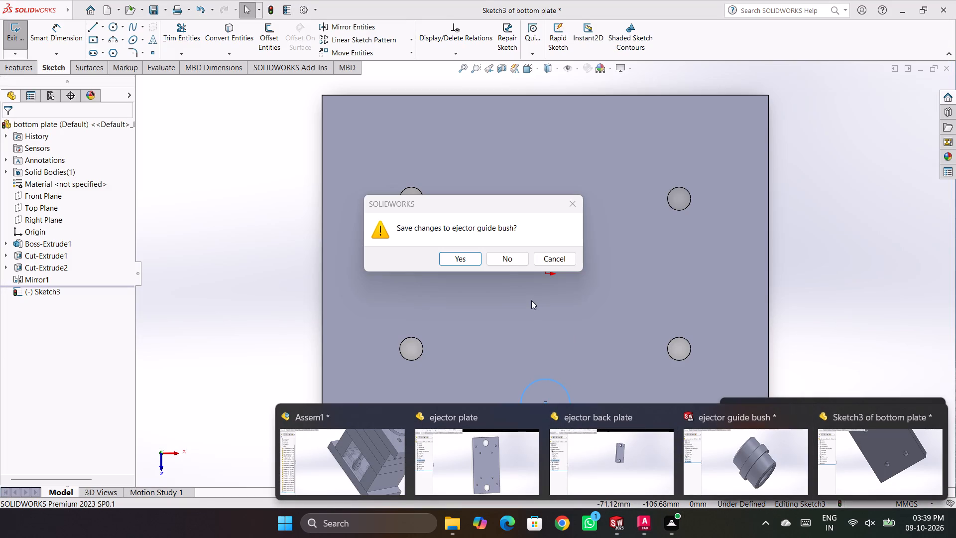
{"action": "left_click", "coordinate": [470, 264]}
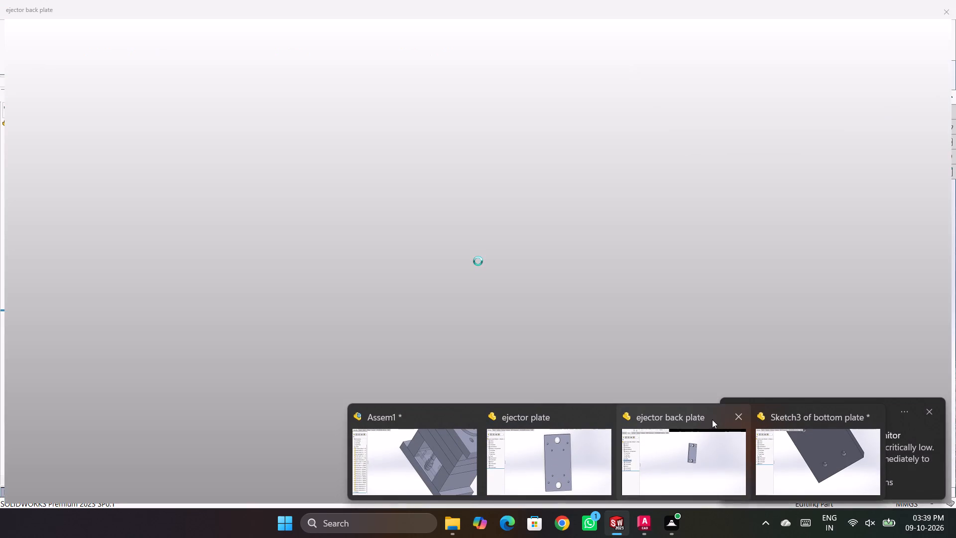
{"action": "left_click", "coordinate": [729, 421]}
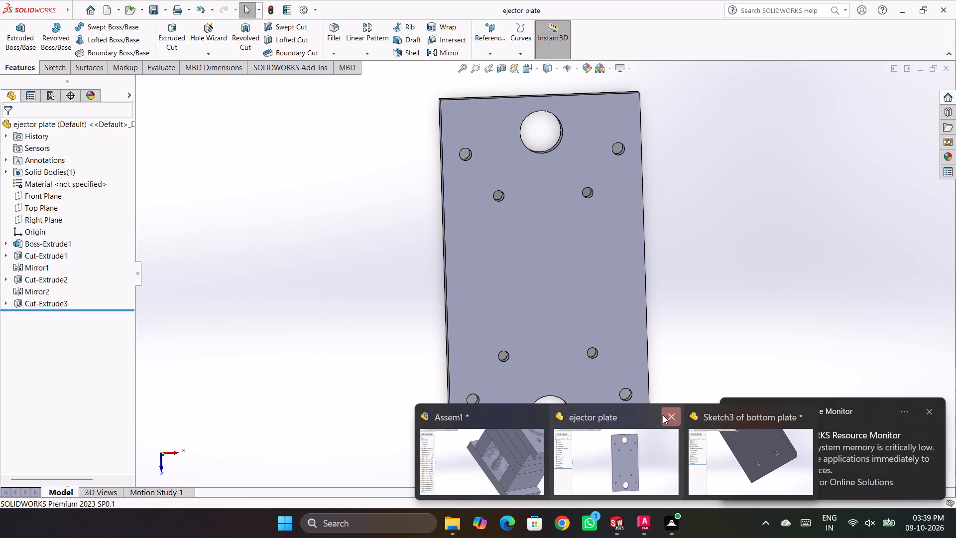
{"action": "left_click", "coordinate": [663, 415]}
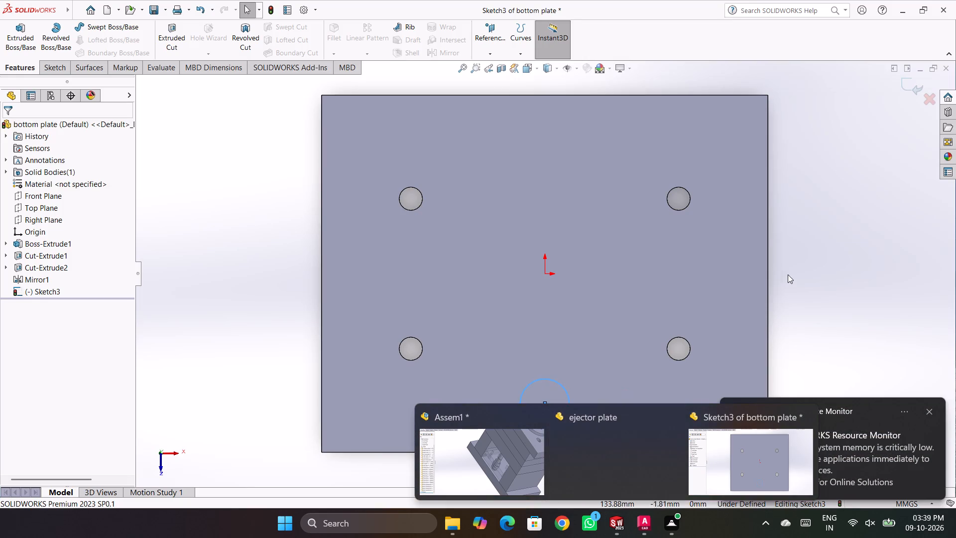
{"action": "left_click", "coordinate": [851, 248]}
Open the ejector guide pillar part file from the 002 folder.
{"action": "left_click", "coordinate": [139, 9]}
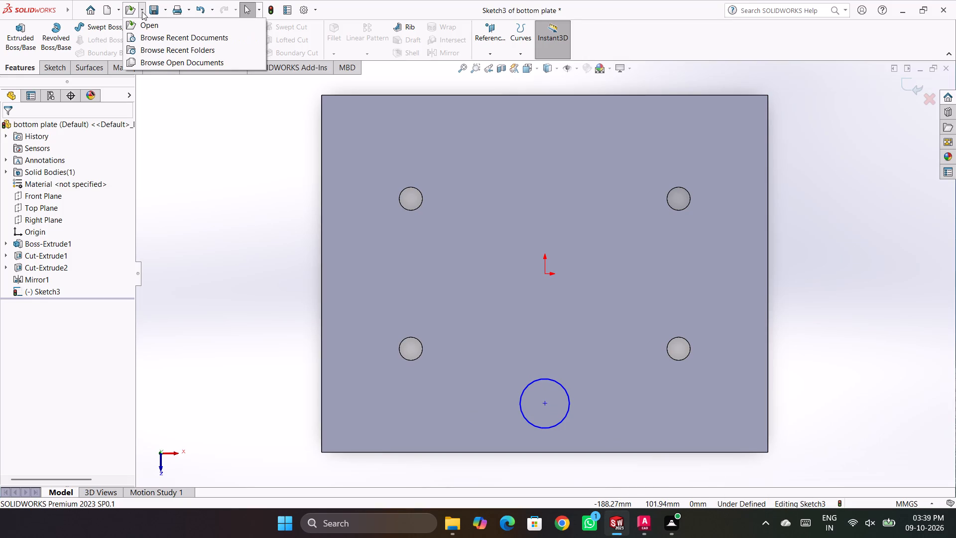
{"action": "left_click", "coordinate": [154, 25]}
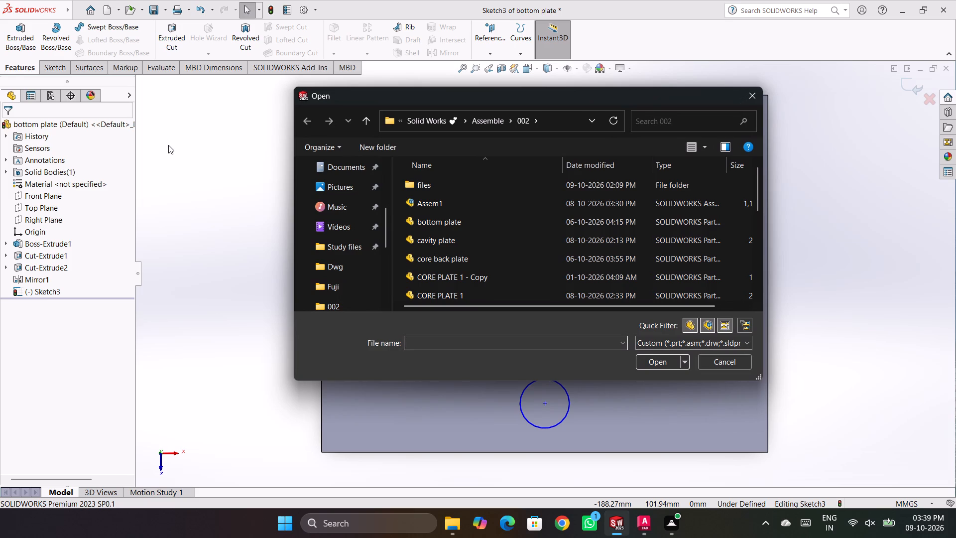
{"action": "scroll", "coordinate": [473, 229], "scroll_direction": "down", "scroll_amount": 1}
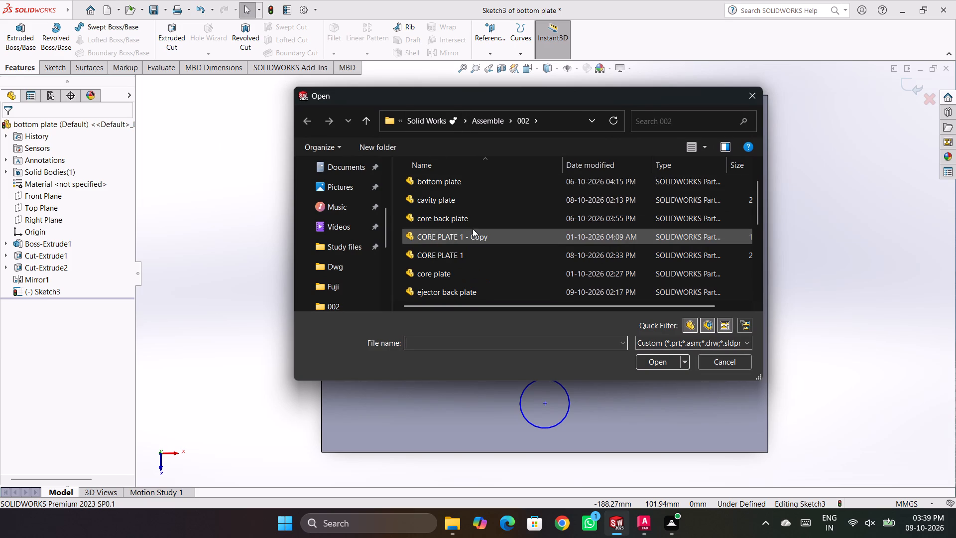
{"action": "scroll", "coordinate": [478, 229], "scroll_direction": "down", "scroll_amount": 6}
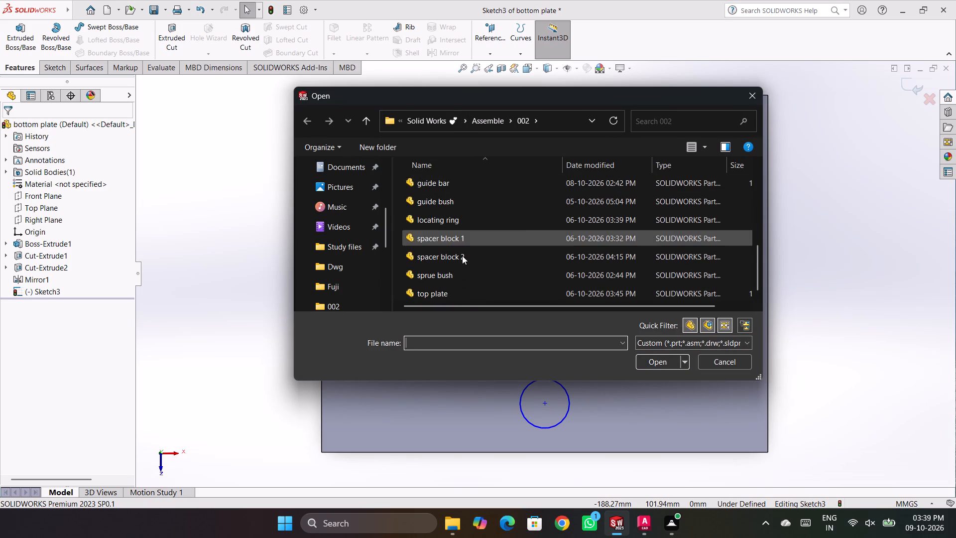
{"action": "scroll", "coordinate": [460, 275], "scroll_direction": "up", "scroll_amount": 1}
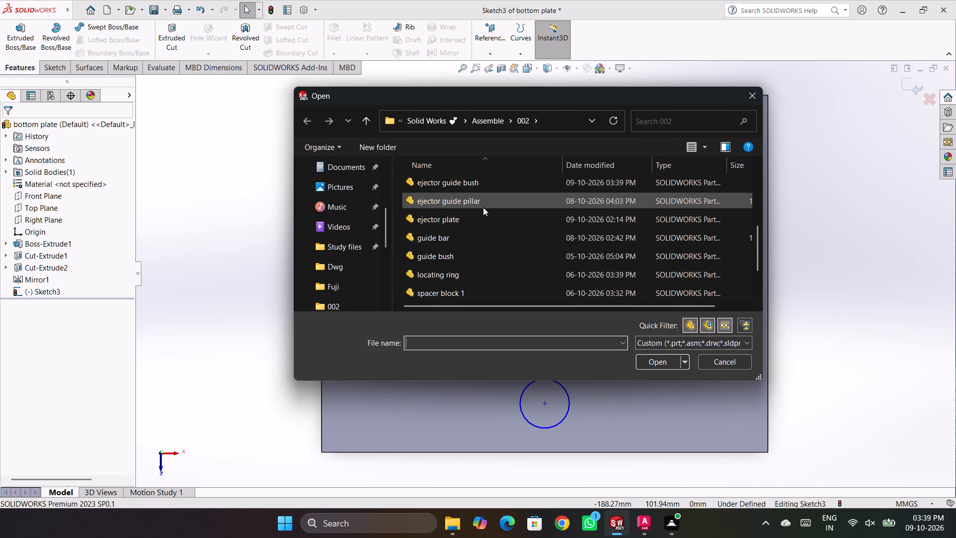
{"action": "scroll", "coordinate": [483, 207], "scroll_direction": "down", "scroll_amount": 1}
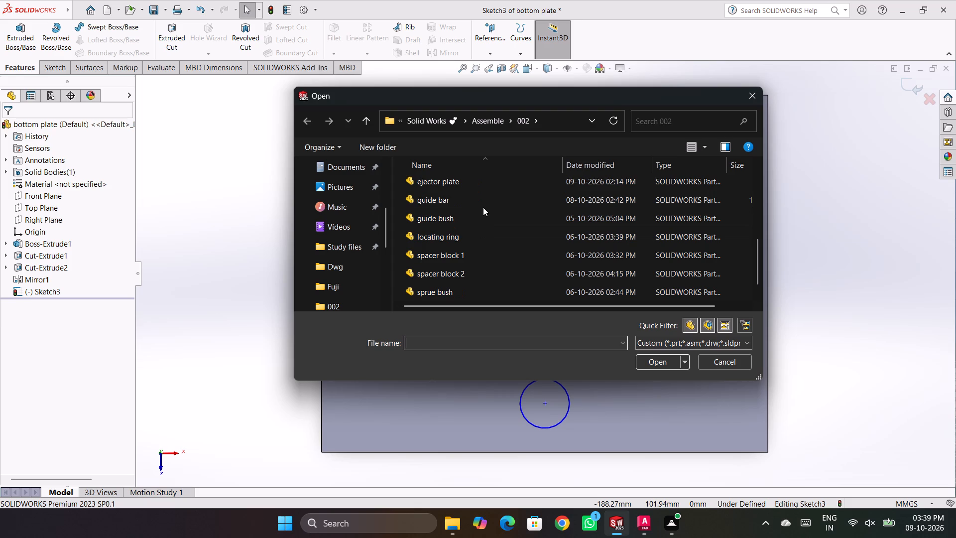
{"action": "scroll", "coordinate": [481, 227], "scroll_direction": "down", "scroll_amount": 5}
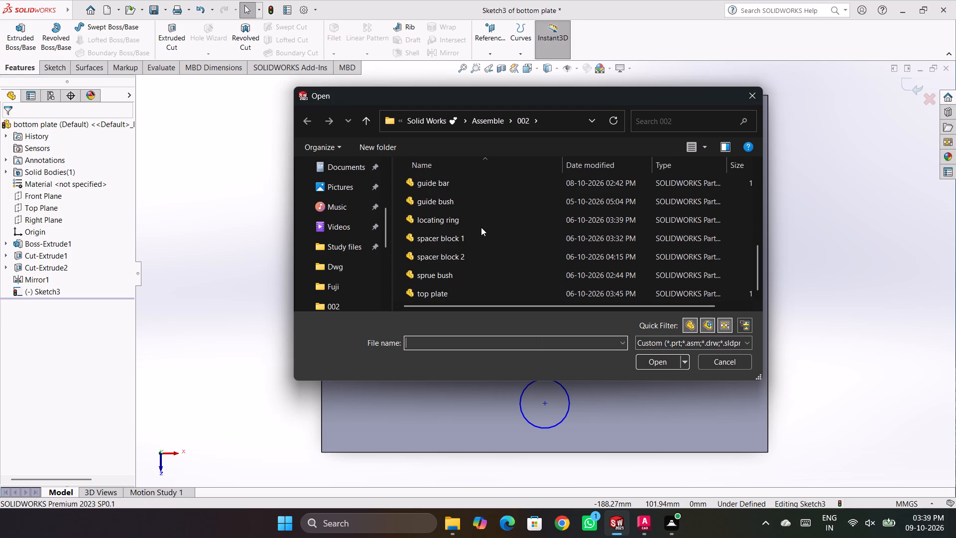
{"action": "scroll", "coordinate": [478, 231], "scroll_direction": "up", "scroll_amount": 1}
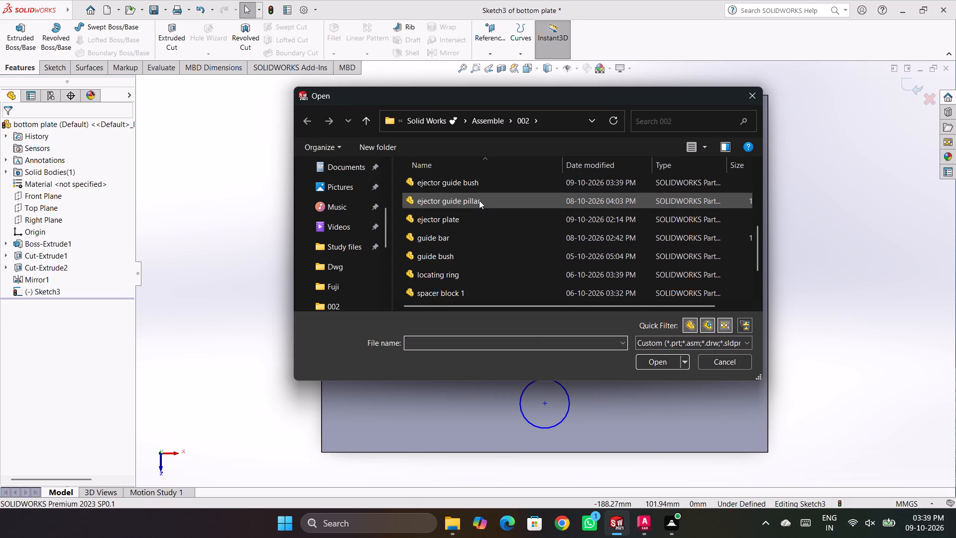
{"action": "left_click", "coordinate": [479, 200]}
{"action": "left_click", "coordinate": [648, 366]}
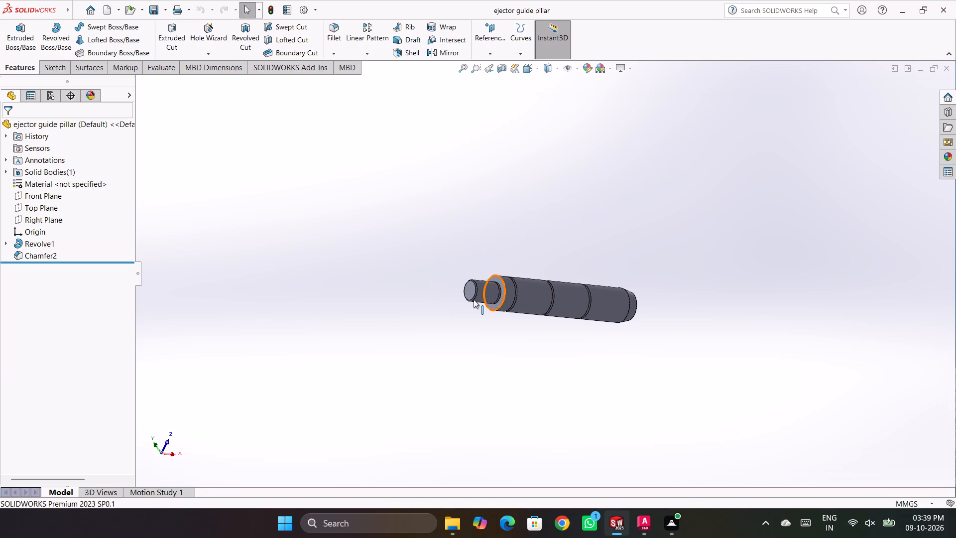
Examine the profile dimensions in the ejector guide pillar's revolve feature and leave the feature unchanged.
{"action": "right_click", "coordinate": [19, 244]}
{"action": "left_click", "coordinate": [29, 217]}
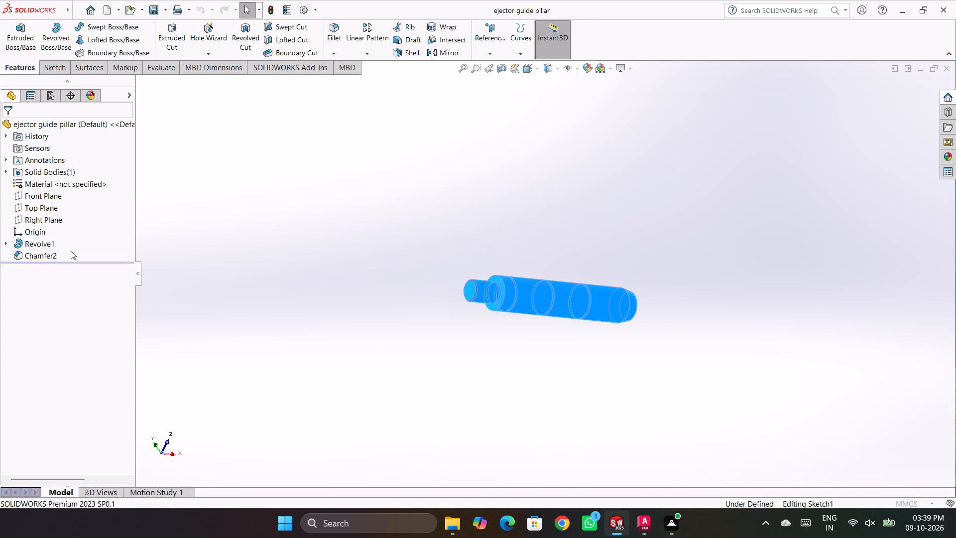
{"action": "scroll", "coordinate": [499, 313], "scroll_direction": "down", "scroll_amount": 5}
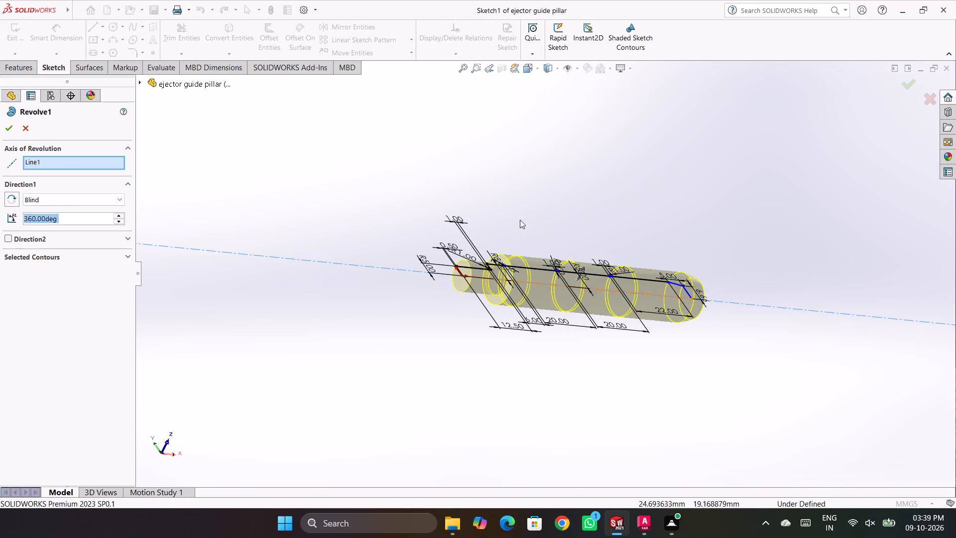
{"action": "scroll", "coordinate": [562, 191], "scroll_direction": "down", "scroll_amount": 3}
{"action": "middle_click_drag", "start_coordinate": [560, 197], "coordinate": [552, 319]}
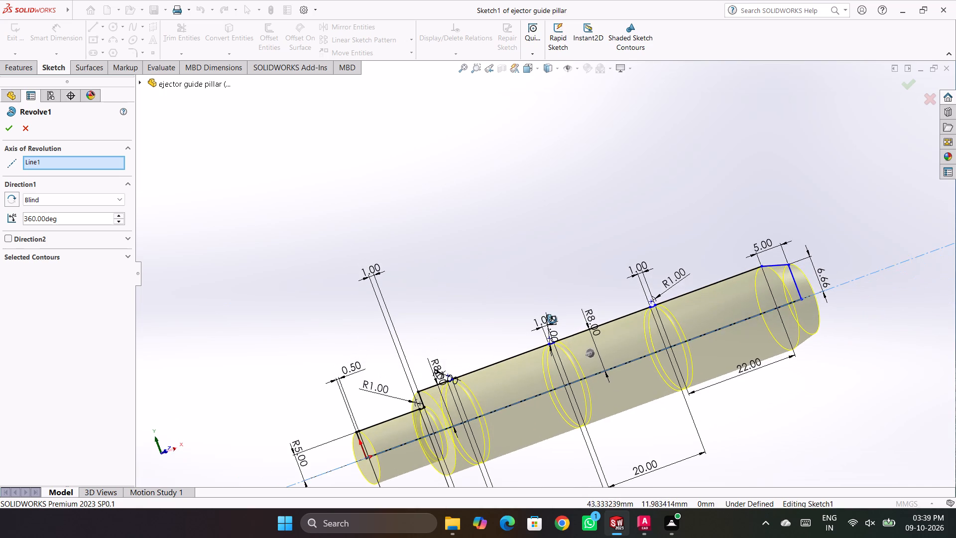
{"action": "middle_click_drag", "start_coordinate": [552, 319], "coordinate": [552, 320]}
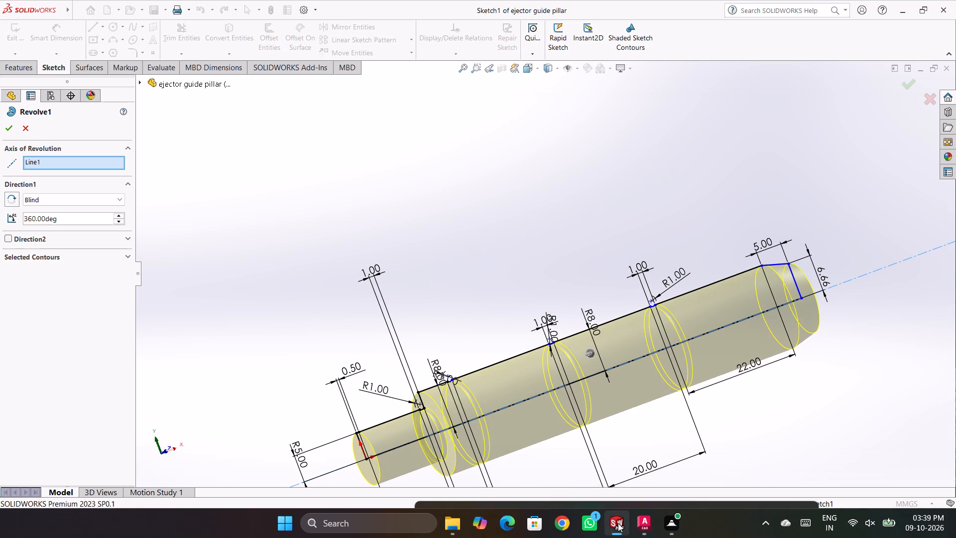
{"action": "left_click", "coordinate": [609, 462]}
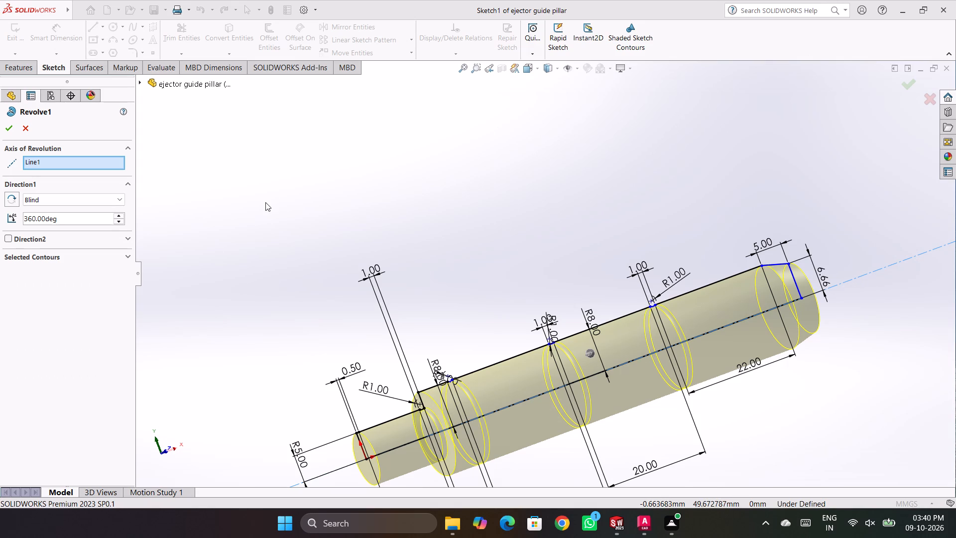
{"action": "key", "text": "Escape"}
{"action": "key", "text": "Escape"}
{"action": "key", "text": "Escape"}
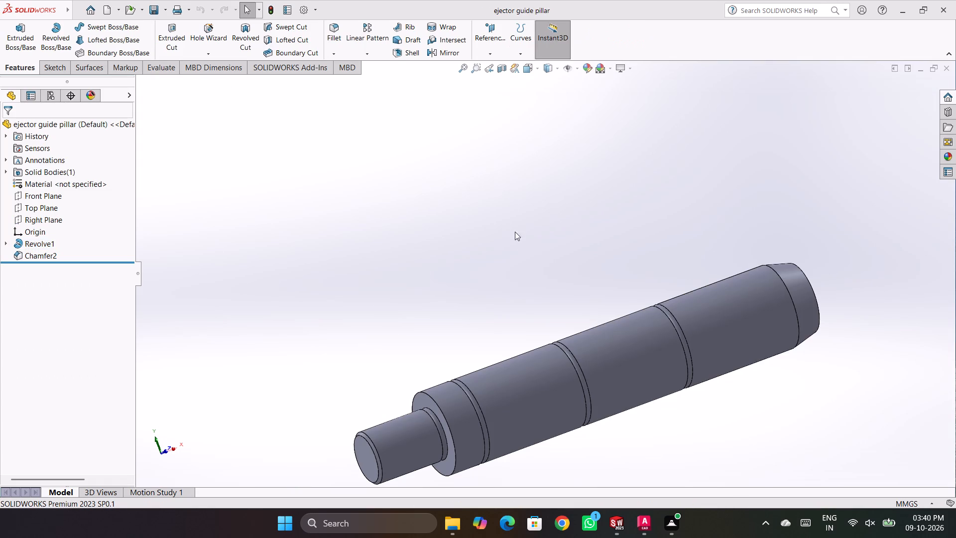
{"action": "key", "text": "Escape"}
{"action": "key", "text": "Escape"}
{"action": "key", "text": "Escape"}
{"action": "key", "text": "Escape"}
{"action": "left_click", "coordinate": [937, 7]}
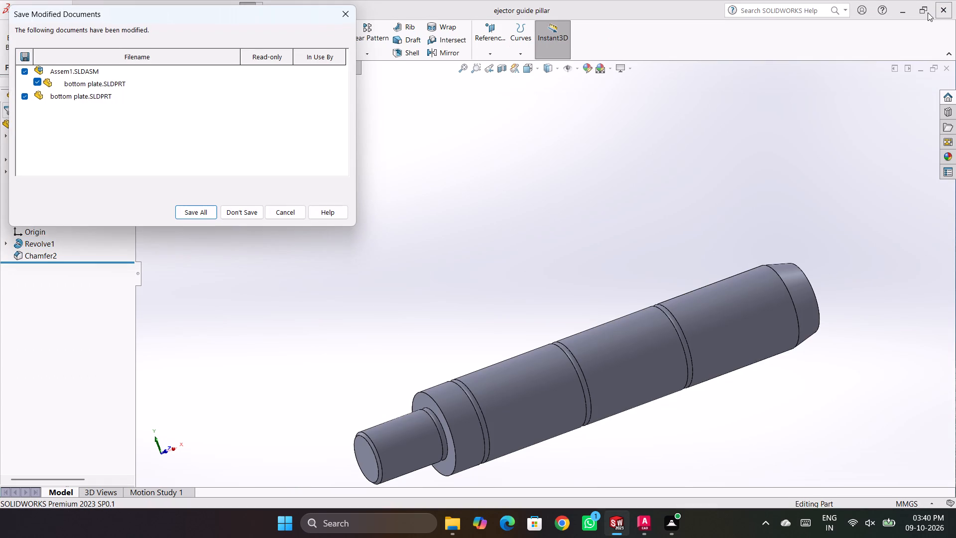
{"action": "left_click", "coordinate": [341, 18]}
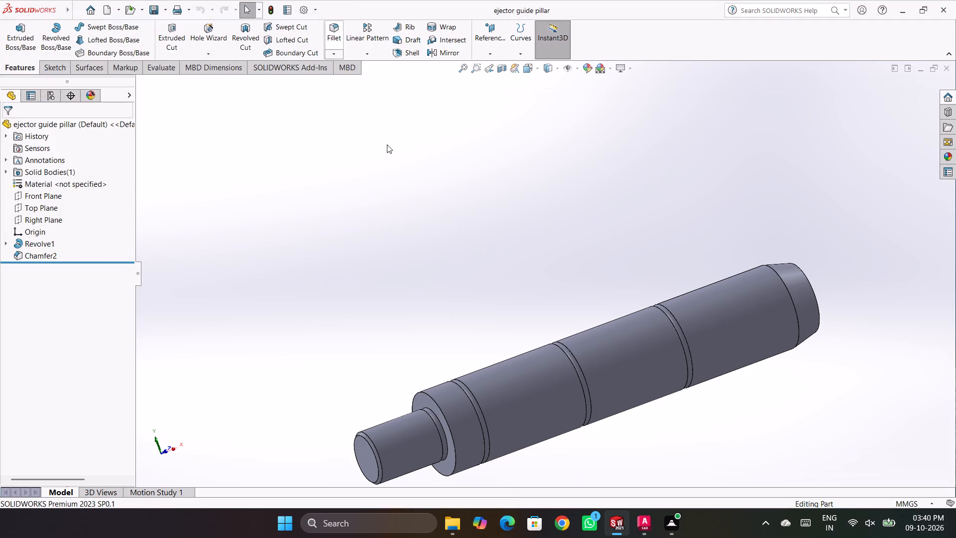
Return to the bottom plate sketch and dimension the circle's centre 80 mm from the origin.
{"action": "left_click", "coordinate": [601, 462]}
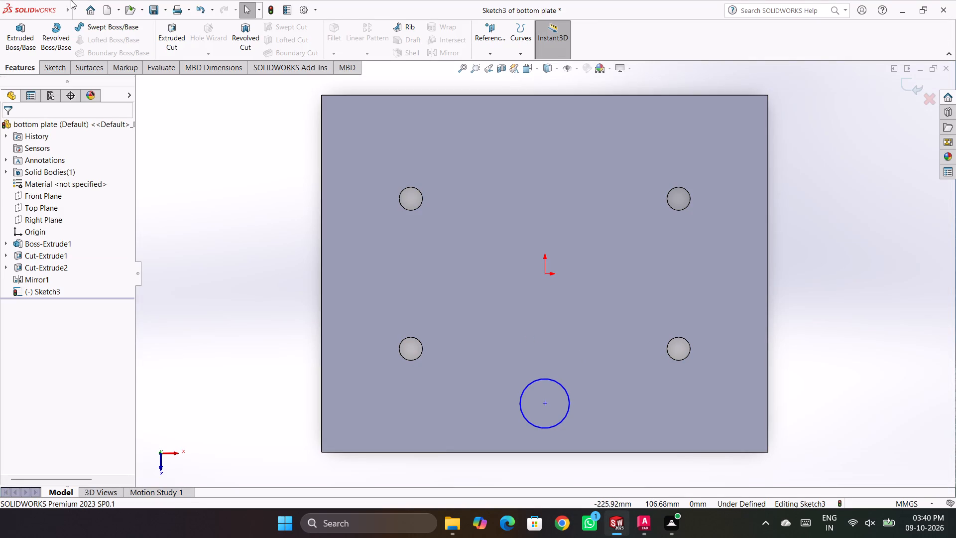
{"action": "left_click", "coordinate": [55, 66]}
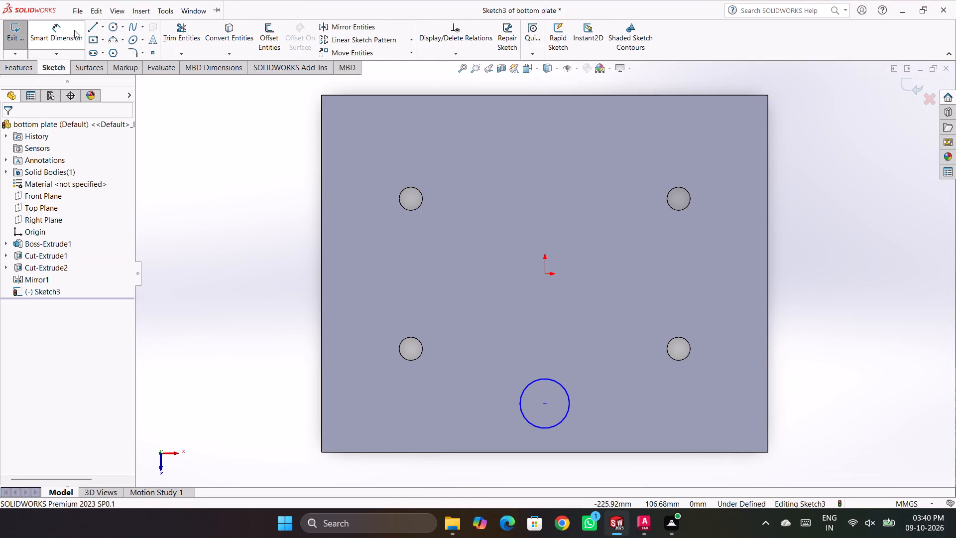
{"action": "left_click", "coordinate": [76, 33]}
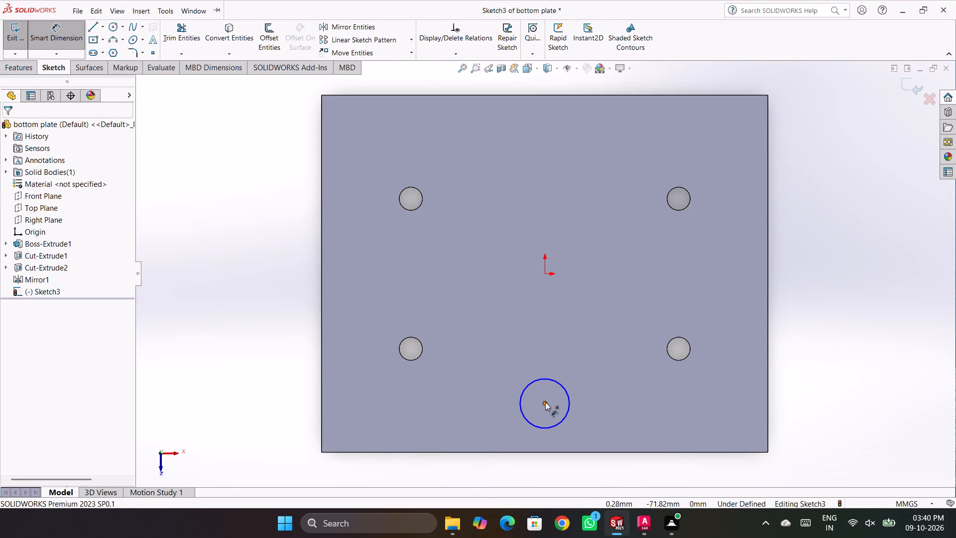
{"action": "left_click", "coordinate": [544, 402]}
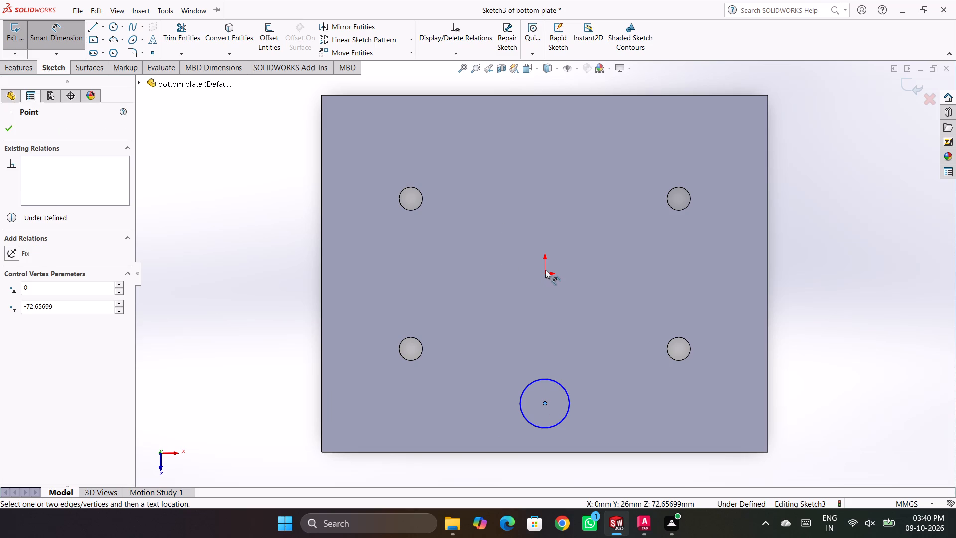
{"action": "left_click", "coordinate": [543, 272]}
{"action": "left_click", "coordinate": [278, 341]}
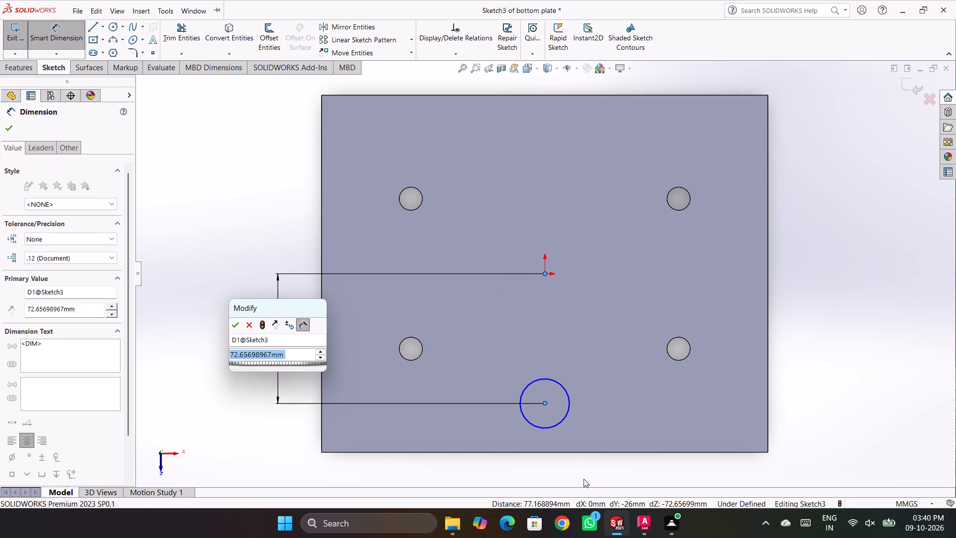
{"action": "type", "text": "80"}
{"action": "key", "text": "Return"}
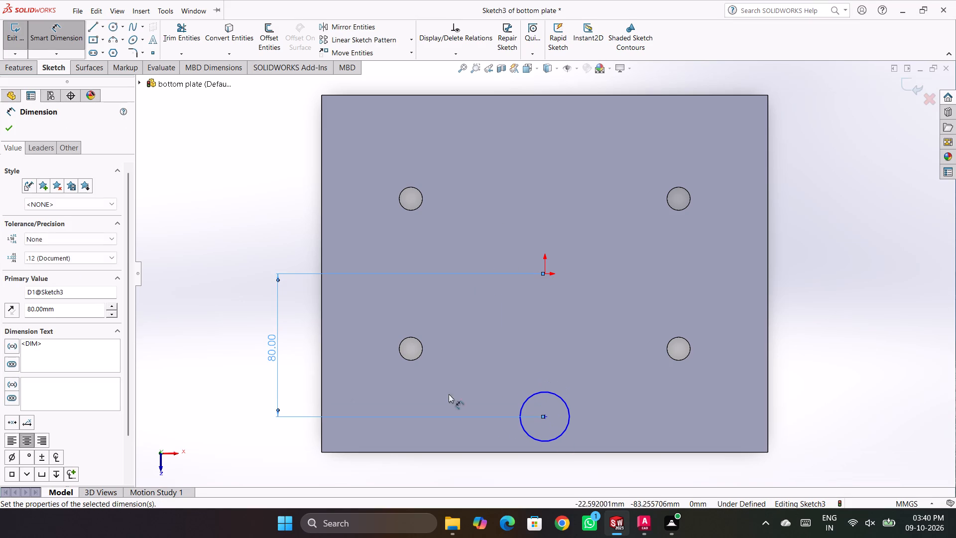
{"action": "left_click", "coordinate": [219, 326]}
Dimension the sketched circle on the bottom plate with a diameter of 10 mm.
{"action": "left_click", "coordinate": [519, 405]}
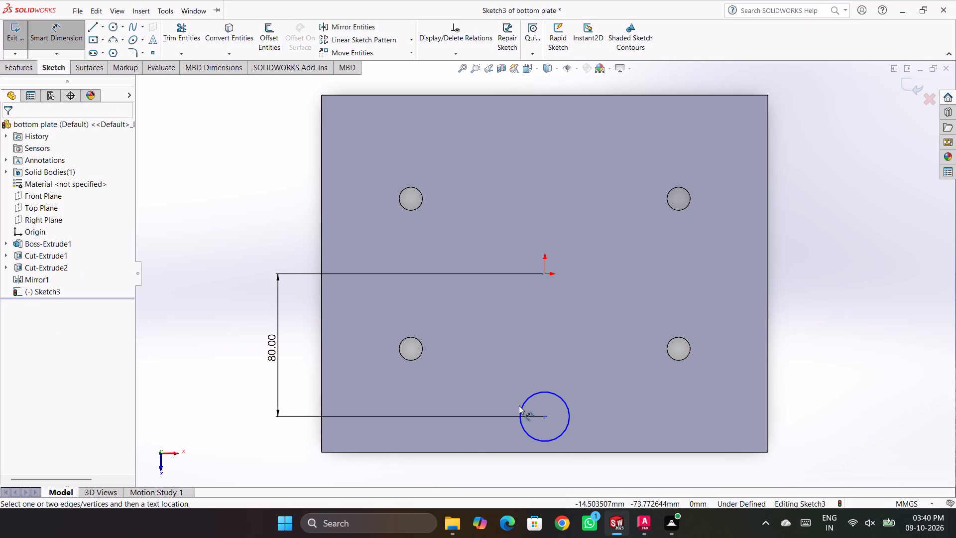
{"action": "left_click", "coordinate": [523, 406]}
{"action": "left_click", "coordinate": [504, 372]}
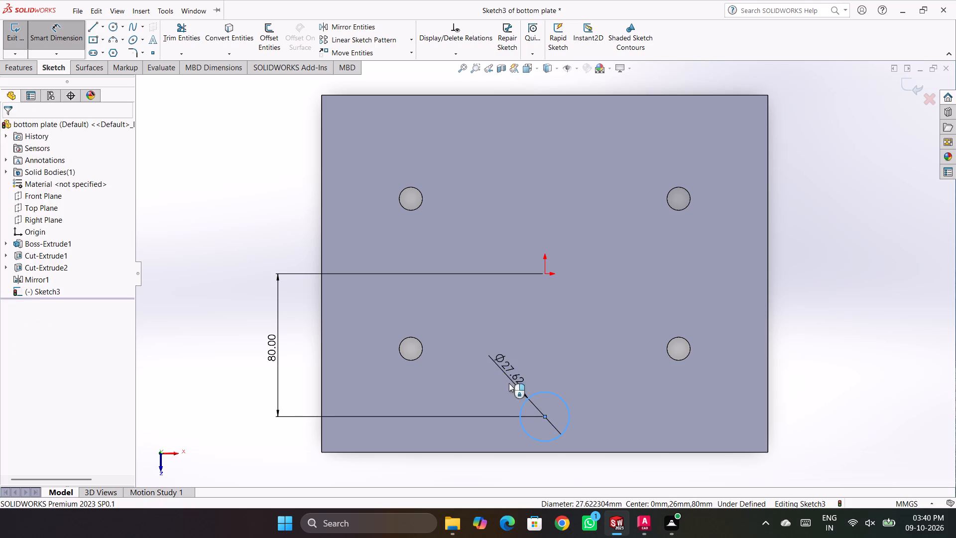
{"action": "type", "text": "10"}
{"action": "key", "text": "Return"}
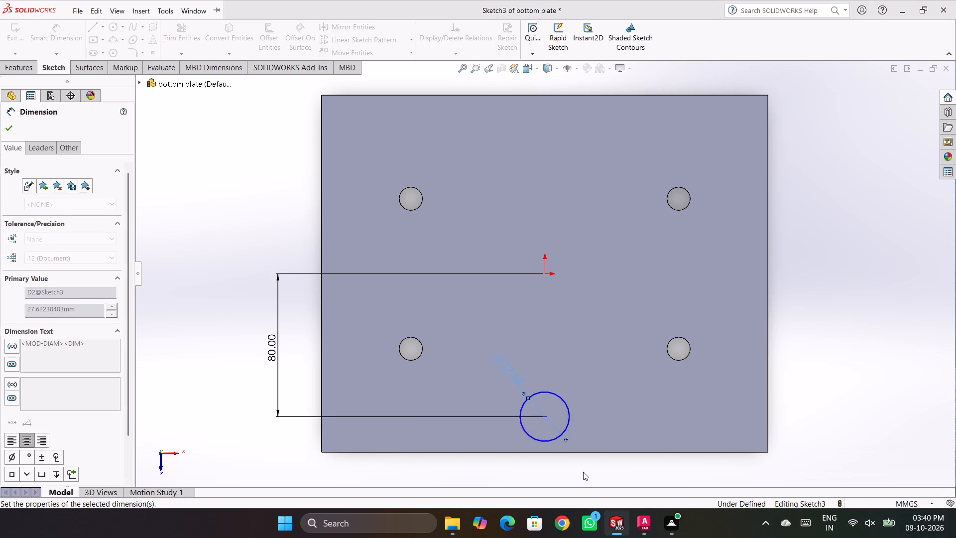
{"action": "left_click", "coordinate": [808, 334]}
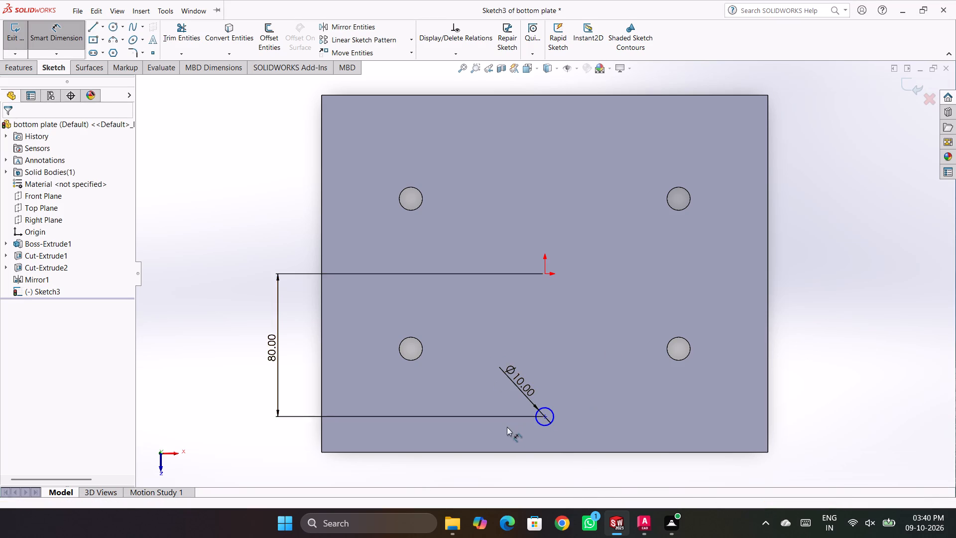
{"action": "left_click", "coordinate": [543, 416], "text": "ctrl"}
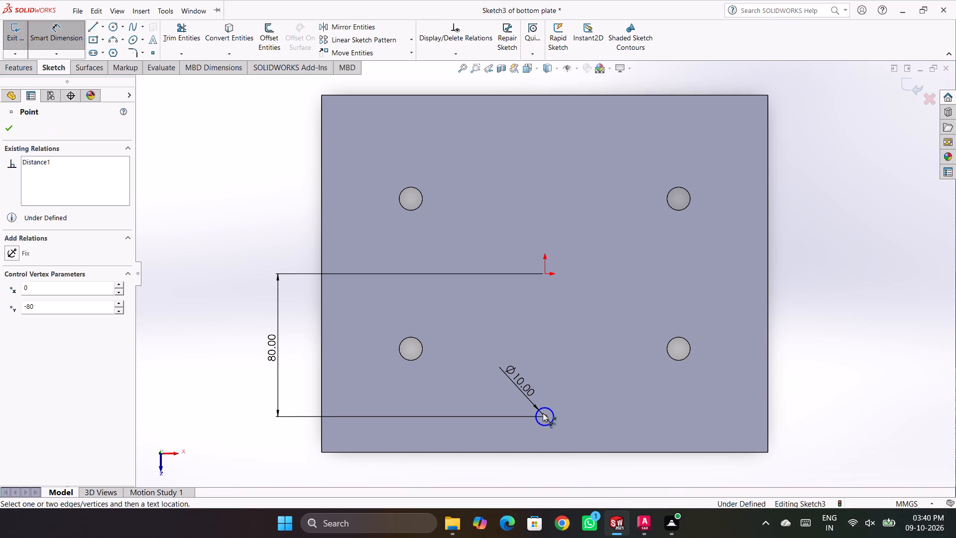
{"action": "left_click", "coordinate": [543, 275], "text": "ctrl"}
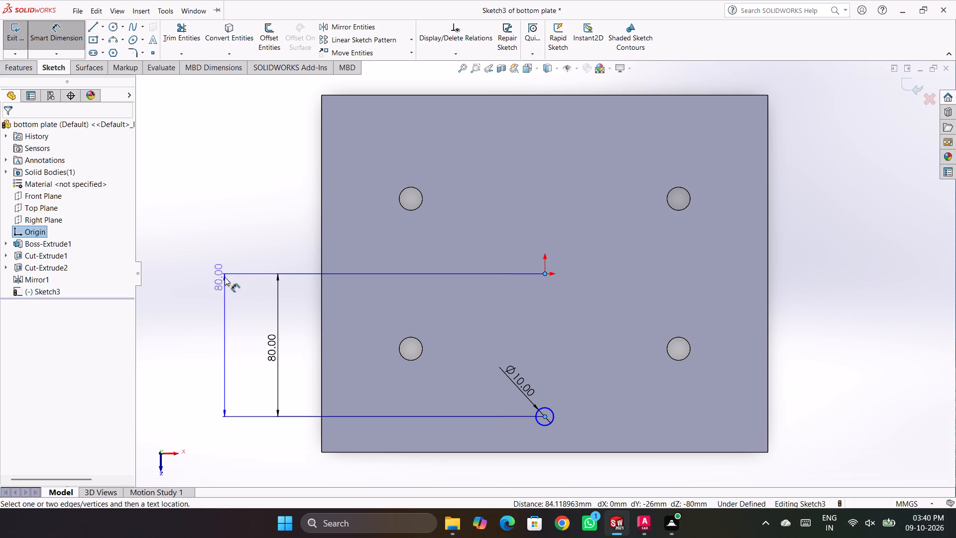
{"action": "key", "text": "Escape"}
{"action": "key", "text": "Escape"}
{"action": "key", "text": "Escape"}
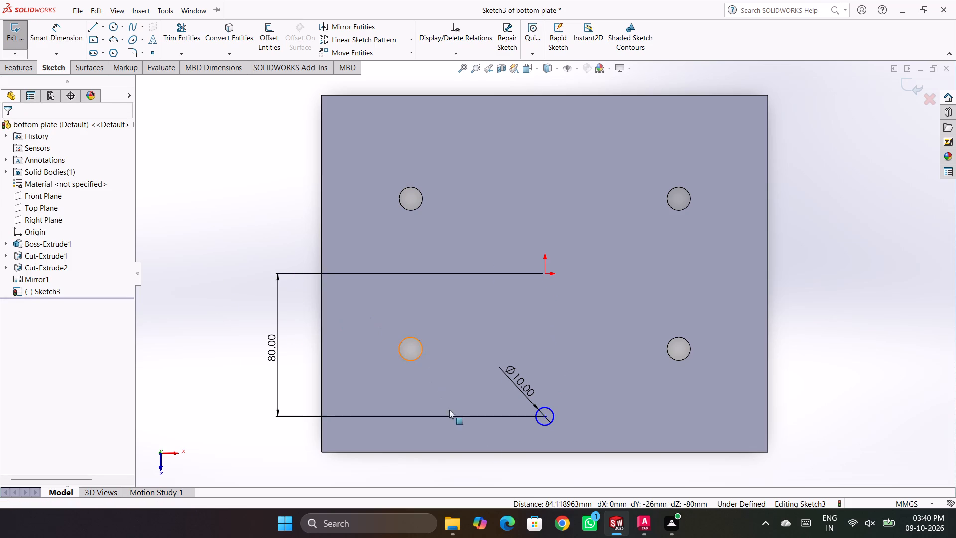
Add a vertical relation between the circle's centre and the origin.
{"action": "left_click", "coordinate": [543, 415], "text": "ctrl"}
{"action": "left_click", "coordinate": [544, 275], "text": "ctrl"}
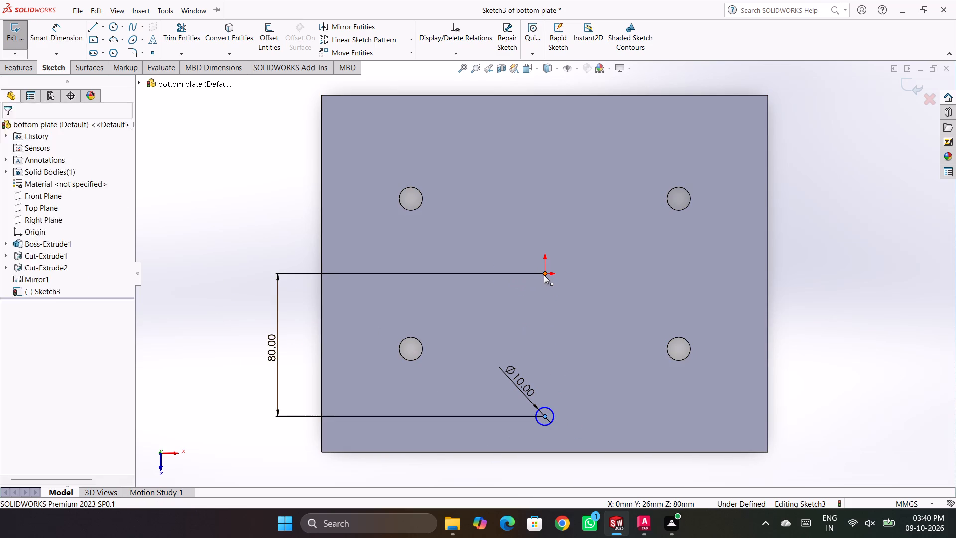
{"action": "left_click", "coordinate": [32, 318]}
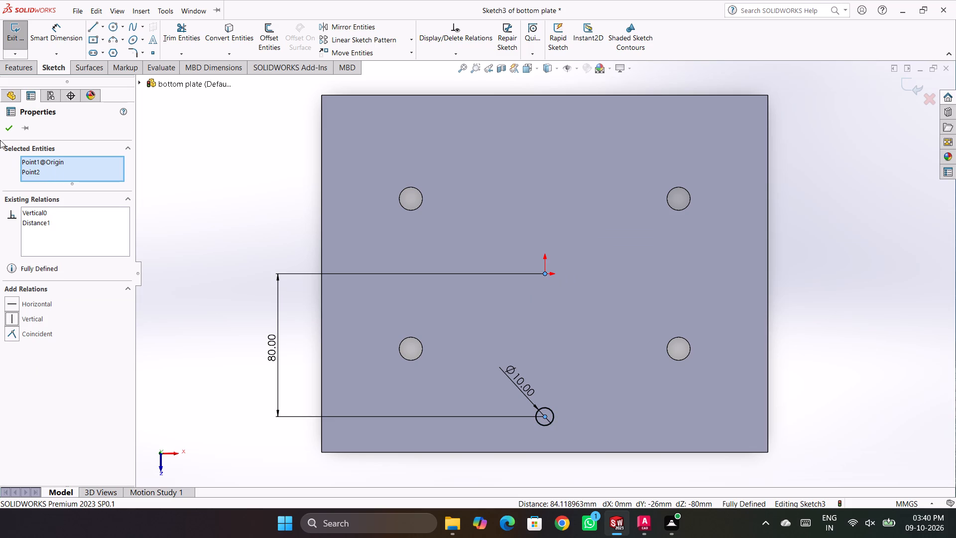
{"action": "left_click", "coordinate": [8, 132]}
{"action": "left_click", "coordinate": [186, 293]}
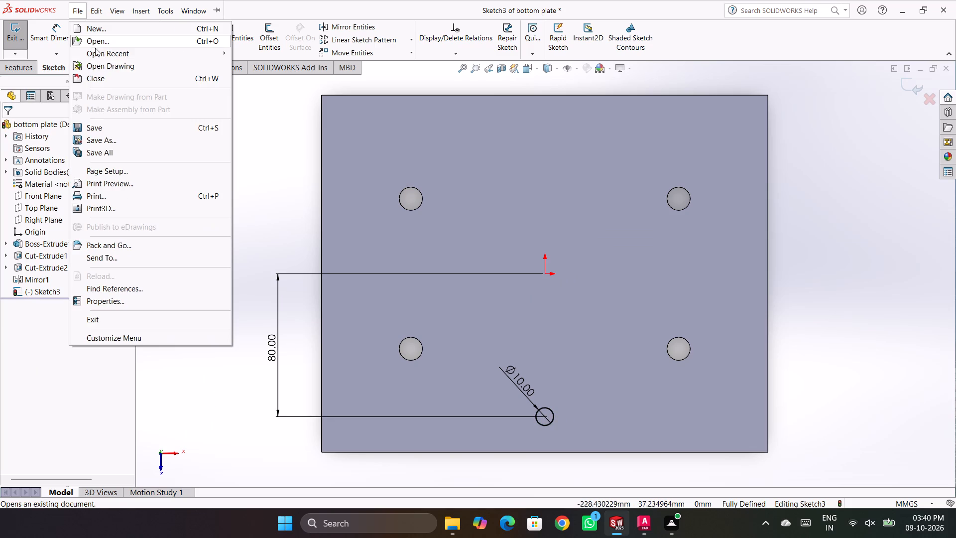
Mirror the 10 mm circle about the Front Plane in the bottom plate sketch.
{"action": "left_click", "coordinate": [278, 205]}
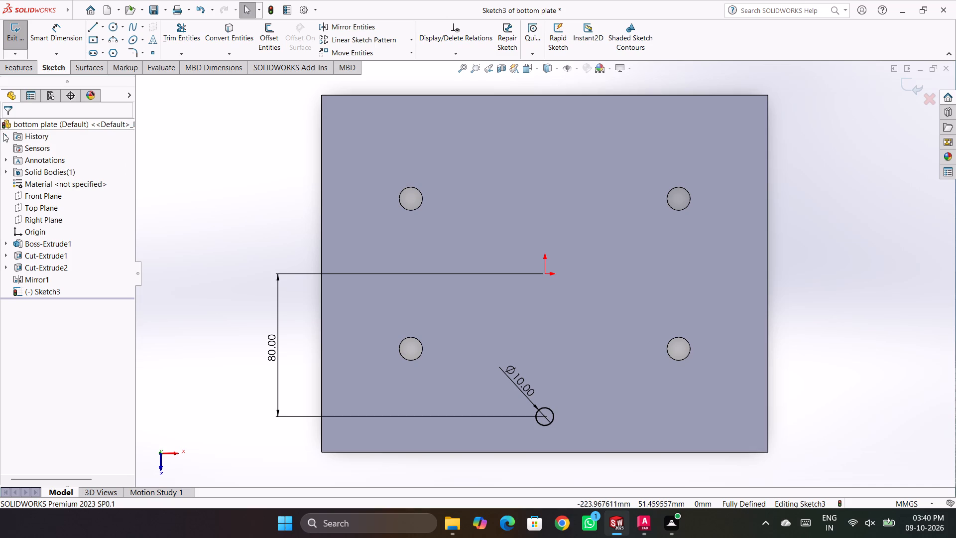
{"action": "left_click", "coordinate": [390, 31]}
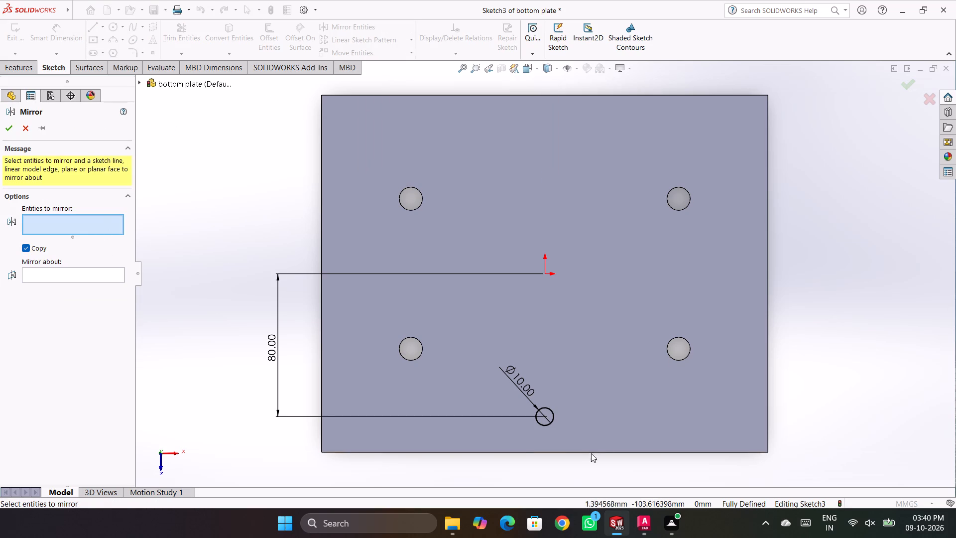
{"action": "left_click", "coordinate": [544, 423]}
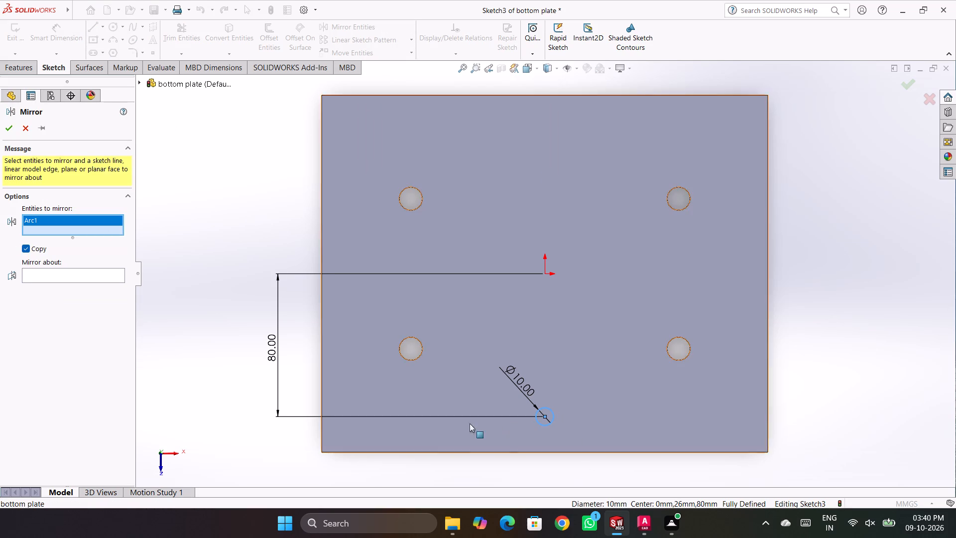
{"action": "left_click", "coordinate": [83, 273]}
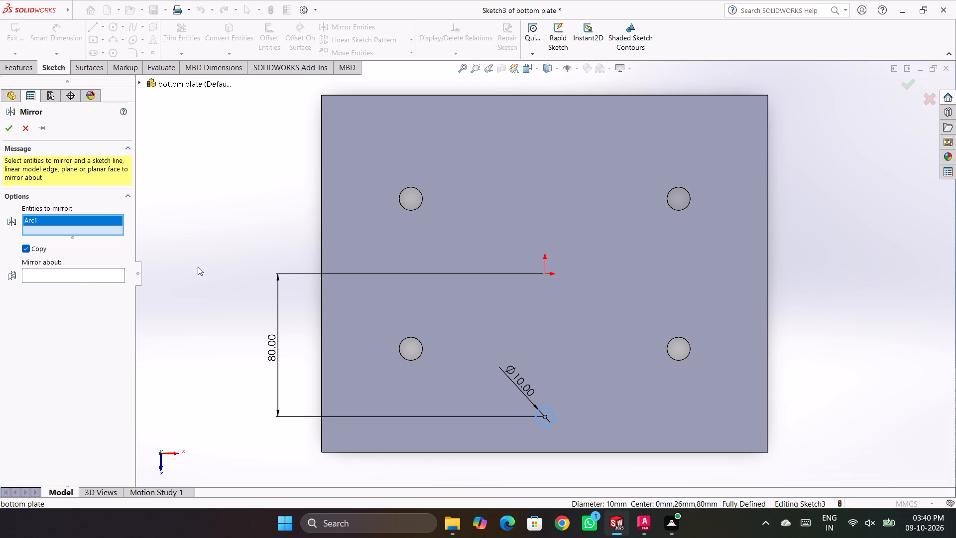
{"action": "left_click", "coordinate": [201, 86]}
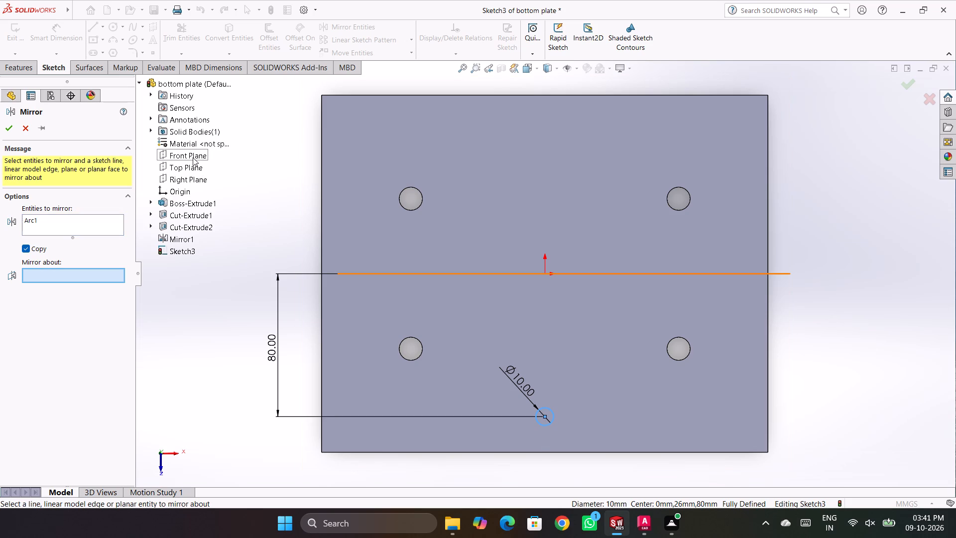
{"action": "left_click", "coordinate": [193, 157]}
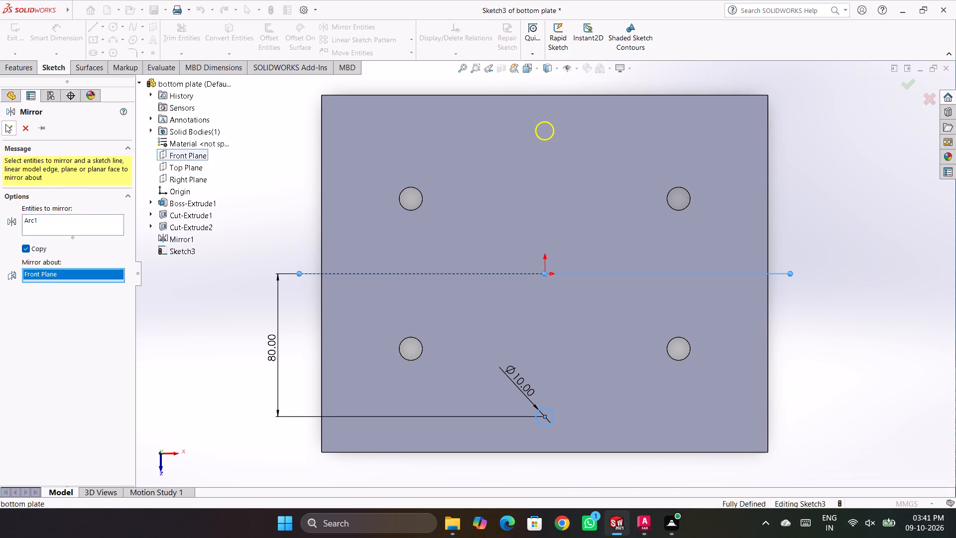
{"action": "left_click", "coordinate": [5, 124]}
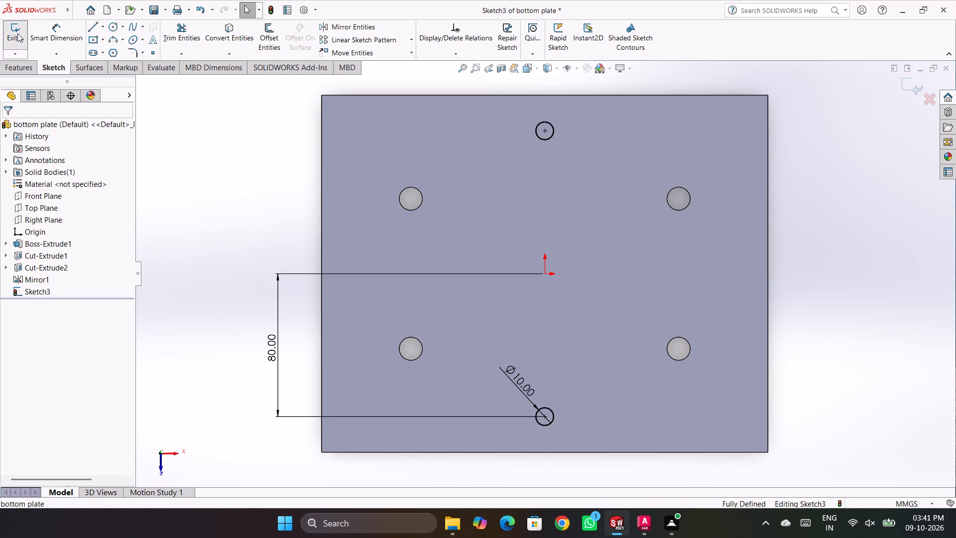
Exit the sketch and cut-extrude both circles Through All in the bottom plate.
{"action": "left_click", "coordinate": [17, 33]}
{"action": "left_click", "coordinate": [18, 72]}
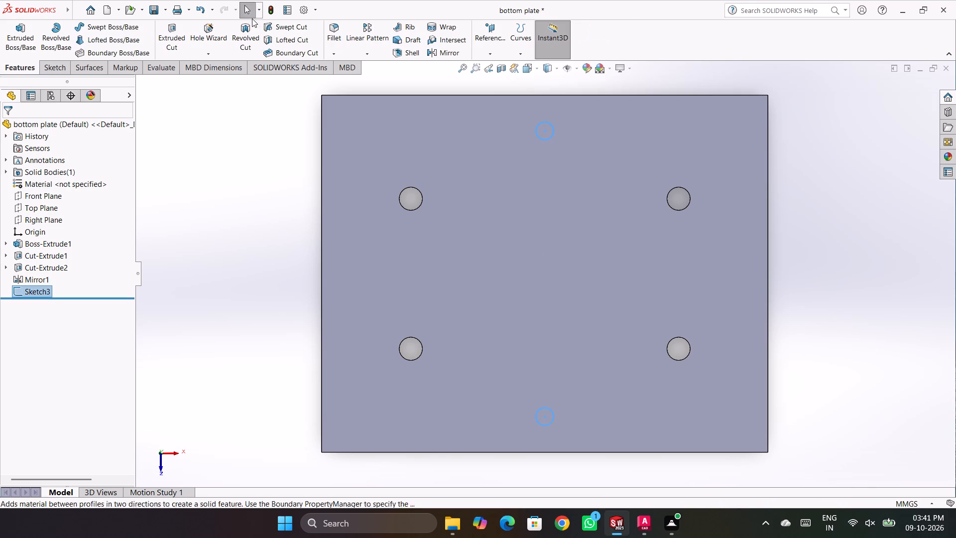
{"action": "left_click", "coordinate": [176, 23]}
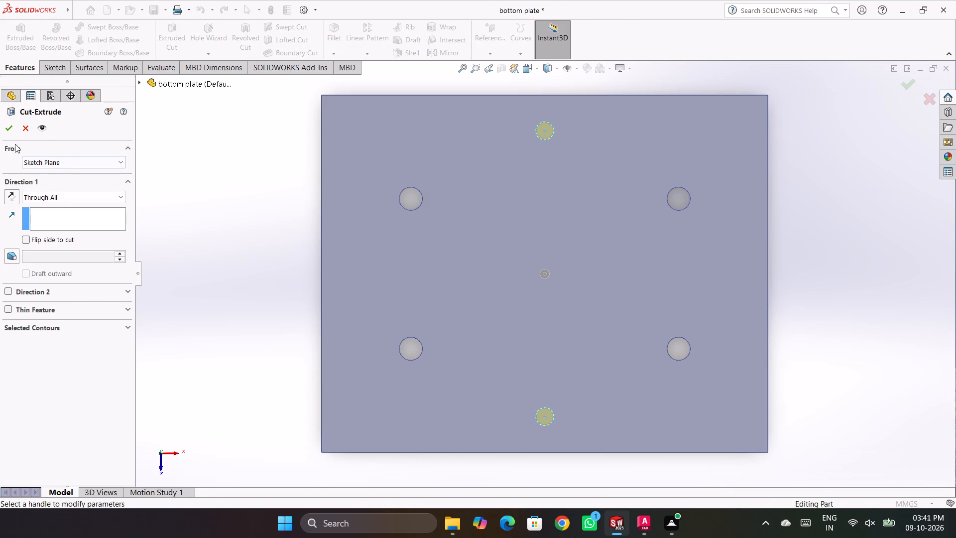
{"action": "left_click", "coordinate": [8, 124]}
{"action": "left_click", "coordinate": [271, 319]}
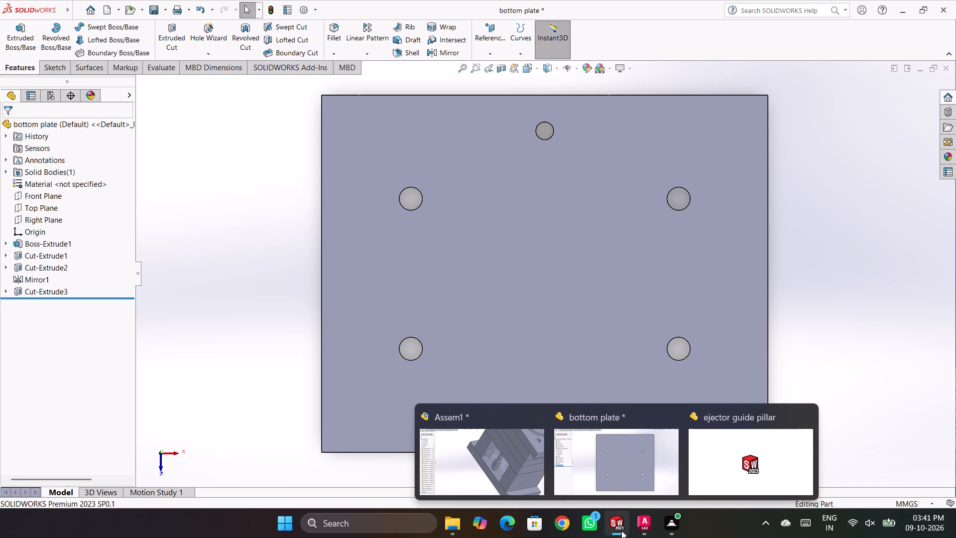
Examine the profile dimensions of the ejector guide pillar's revolve feature, especially its narrow end, and leave the feature unchanged.
{"action": "left_click", "coordinate": [724, 466]}
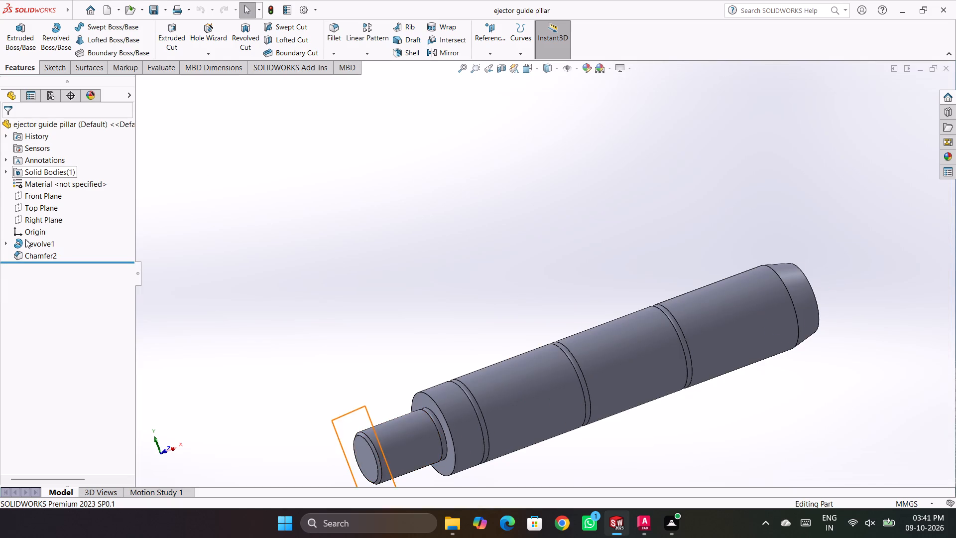
{"action": "right_click", "coordinate": [39, 242]}
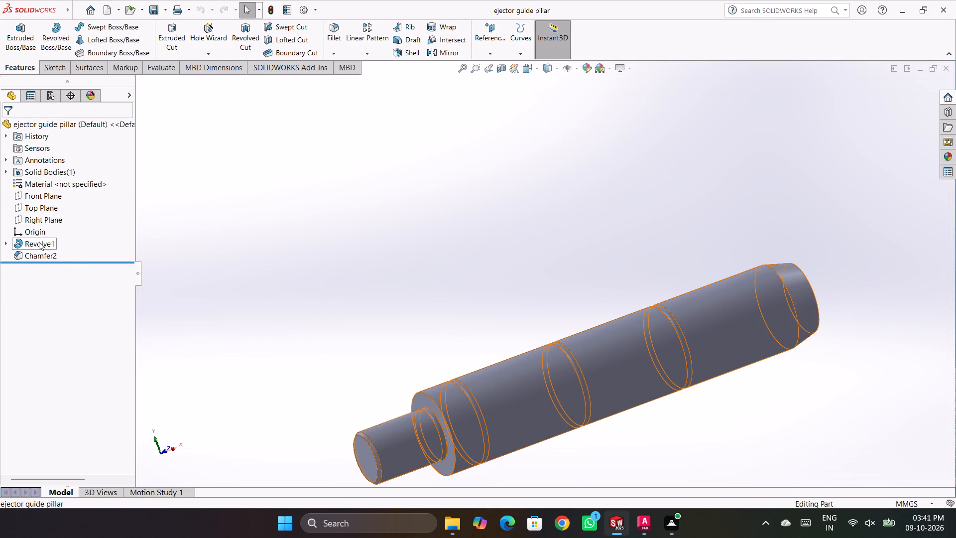
{"action": "left_click", "coordinate": [47, 215]}
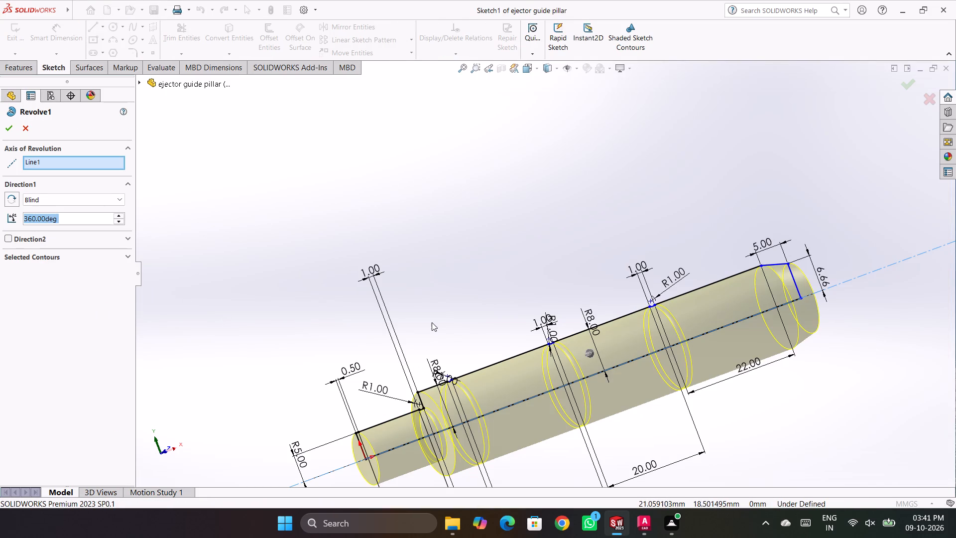
{"action": "scroll", "coordinate": [435, 305], "scroll_direction": "up", "scroll_amount": 1}
{"action": "scroll", "coordinate": [474, 438], "scroll_direction": "down", "scroll_amount": 2}
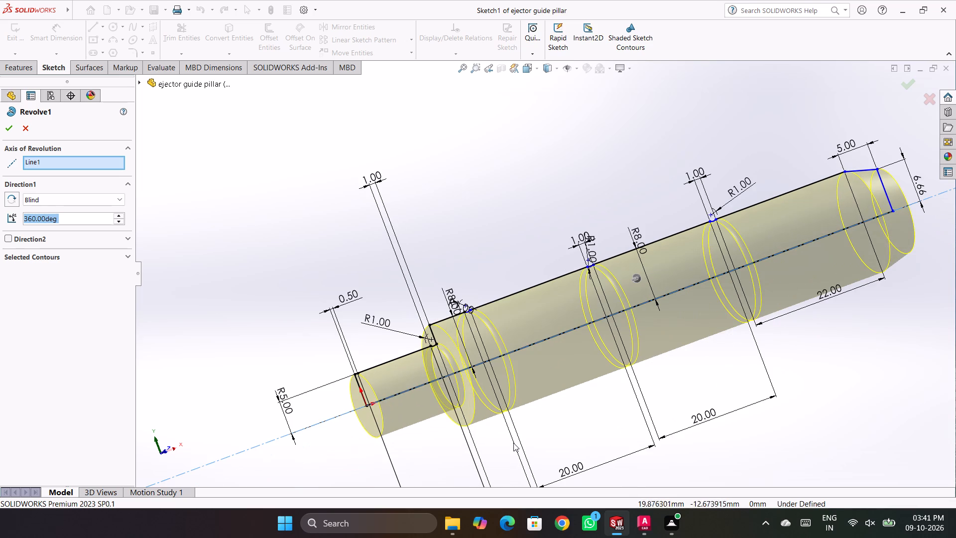
{"action": "middle_click_drag", "start_coordinate": [514, 443], "coordinate": [497, 450]}
{"action": "scroll", "coordinate": [442, 354], "scroll_direction": "down", "scroll_amount": 3}
{"action": "scroll", "coordinate": [430, 342], "scroll_direction": "up", "scroll_amount": 1}
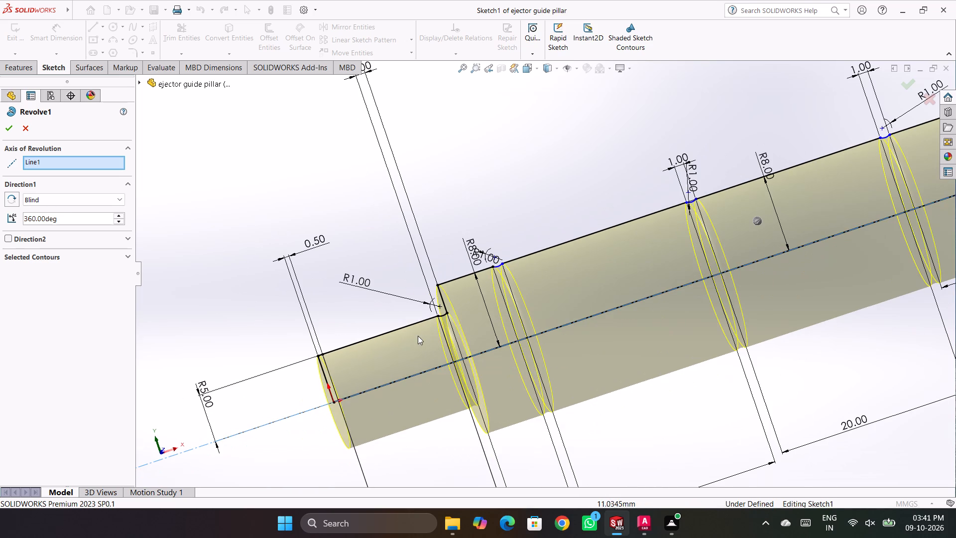
{"action": "scroll", "coordinate": [417, 335], "scroll_direction": "up", "scroll_amount": 5}
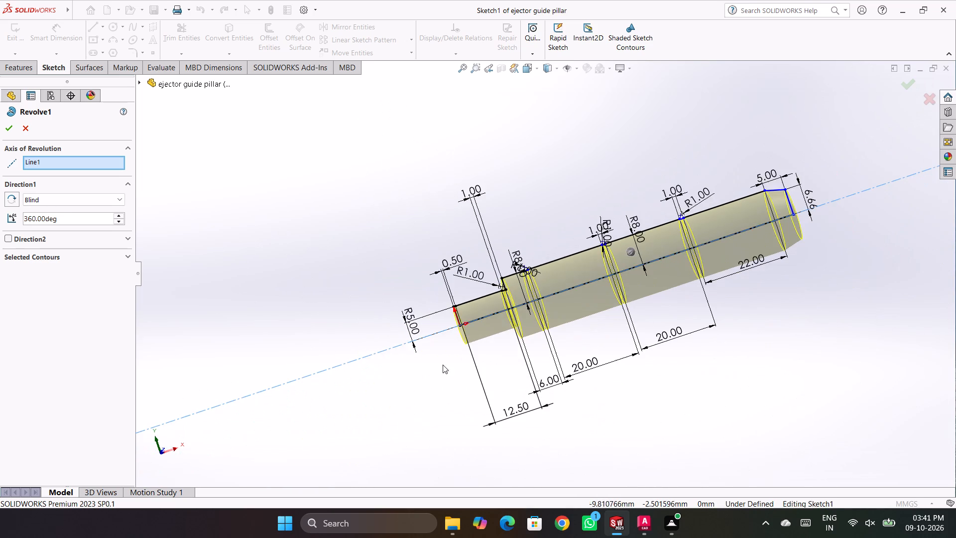
{"action": "scroll", "coordinate": [491, 431], "scroll_direction": "down", "scroll_amount": 2}
{"action": "scroll", "coordinate": [475, 366], "scroll_direction": "up", "scroll_amount": 2}
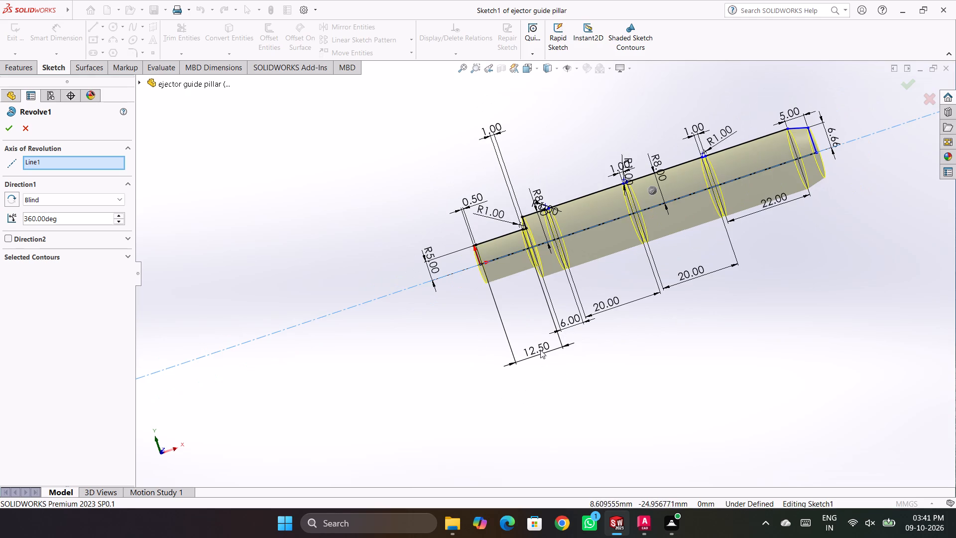
{"action": "key", "text": "ctrl+1"}
{"action": "scroll", "coordinate": [415, 283], "scroll_direction": "down", "scroll_amount": 2}
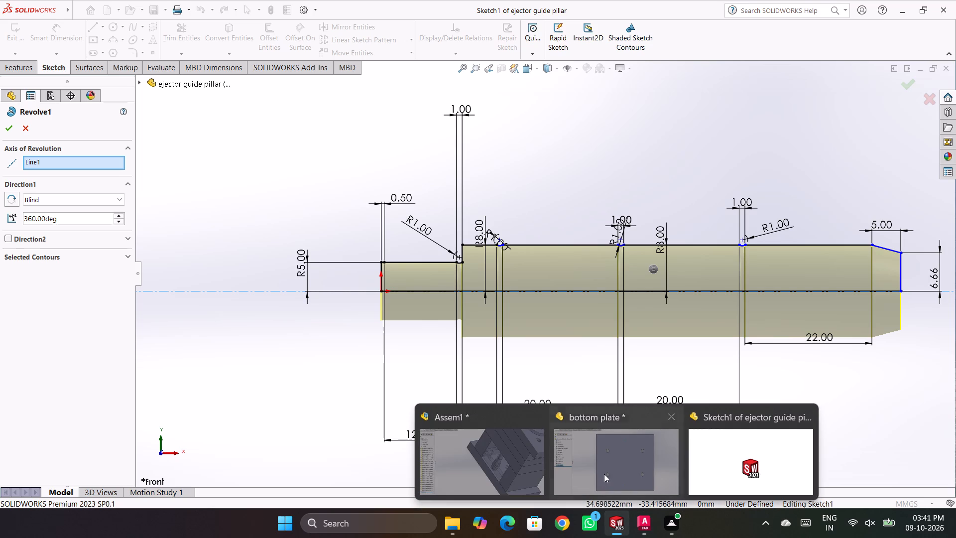
{"action": "left_click", "coordinate": [604, 474]}
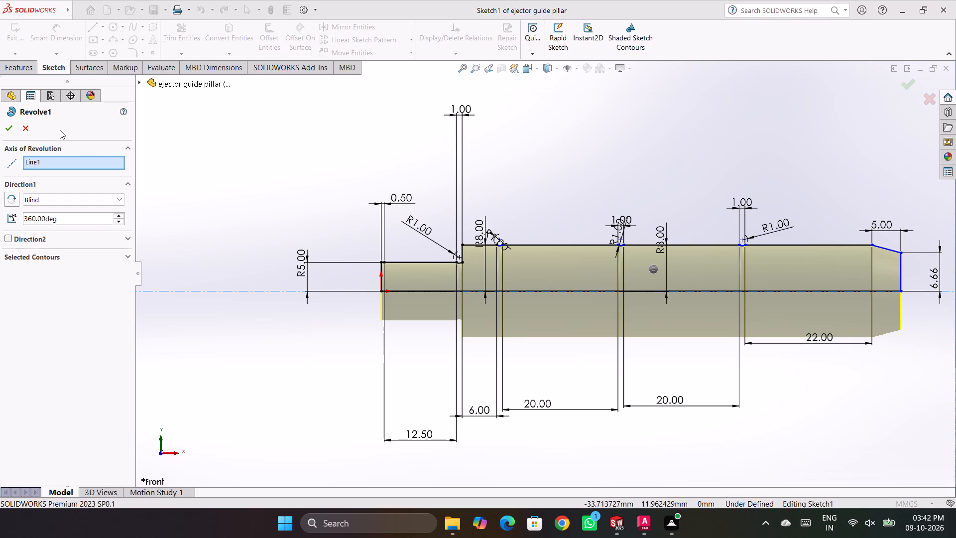
{"action": "left_click", "coordinate": [26, 119]}
{"action": "left_click", "coordinate": [27, 127]}
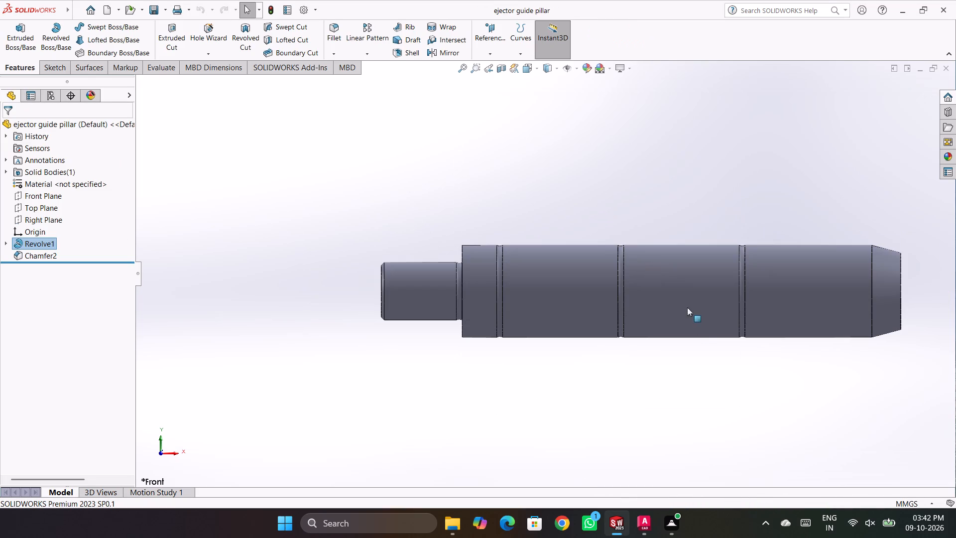
Edit the bottom plate's latest cut, Cut-Extrude3, to a Blind depth of 14 mm.
{"action": "left_click", "coordinate": [599, 469]}
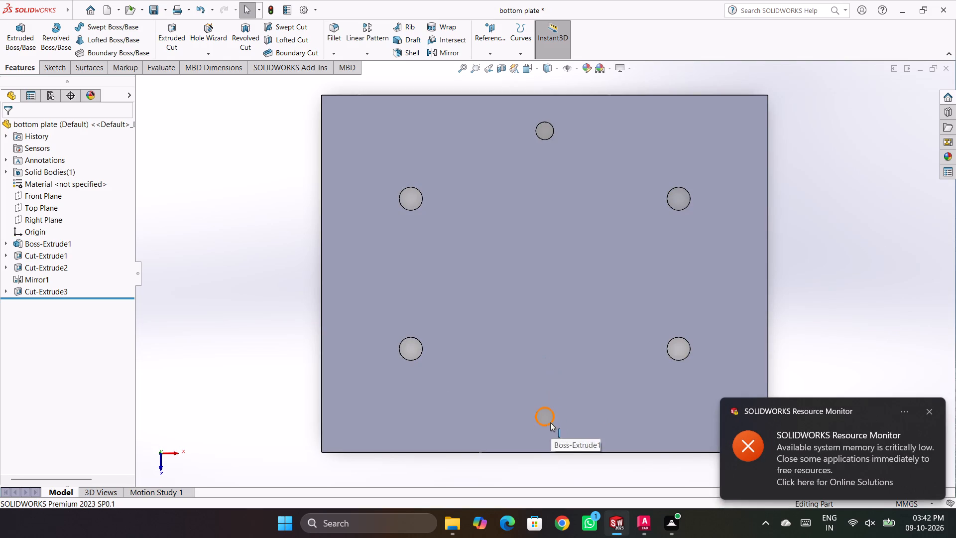
{"action": "right_click", "coordinate": [55, 291]}
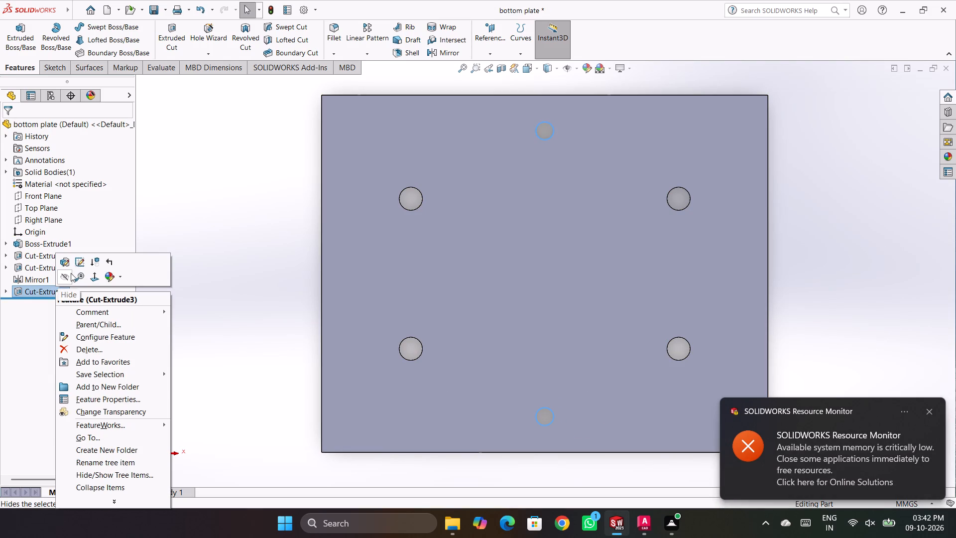
{"action": "left_click", "coordinate": [65, 267]}
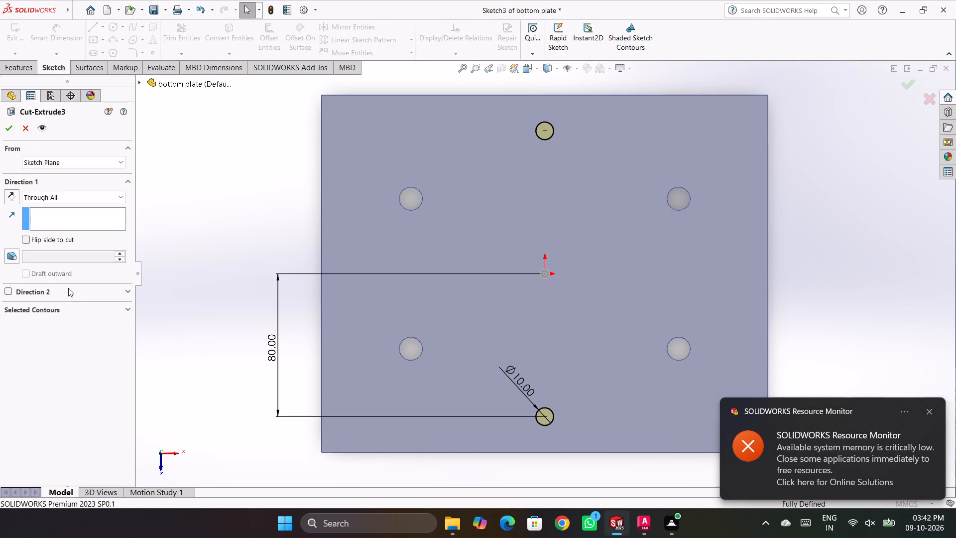
{"action": "left_click", "coordinate": [49, 194]}
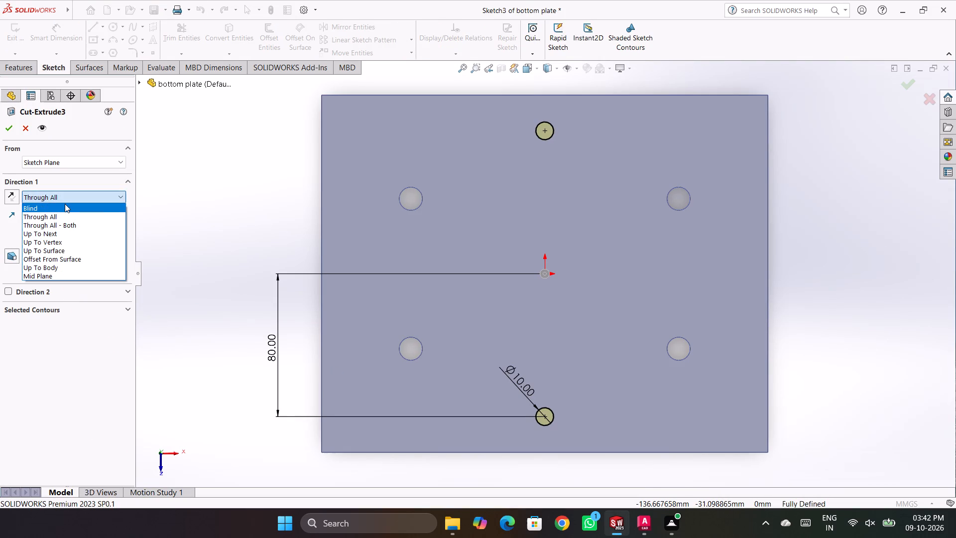
{"action": "left_click", "coordinate": [65, 204]}
{"action": "left_click", "coordinate": [70, 241]}
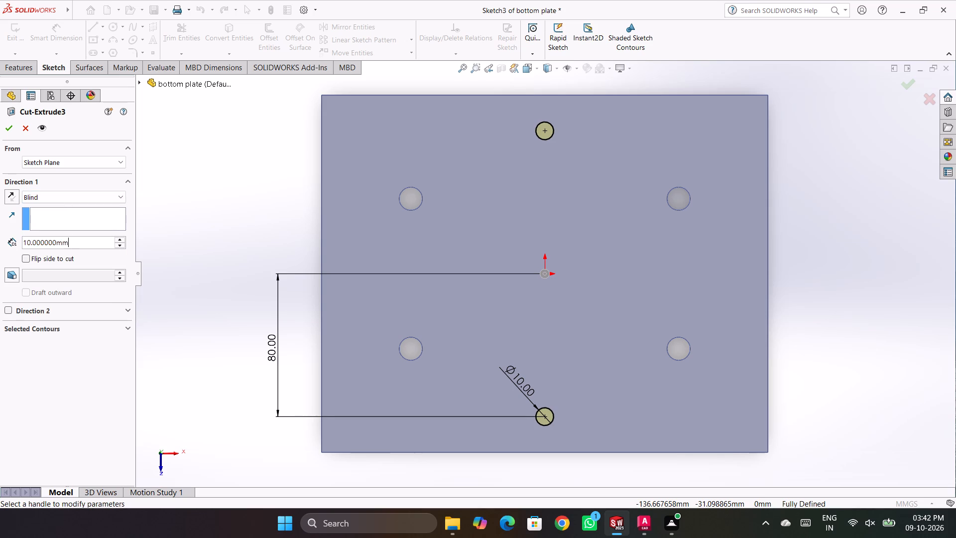
{"action": "left_click_drag", "start_coordinate": [84, 239], "coordinate": [0, 245]}
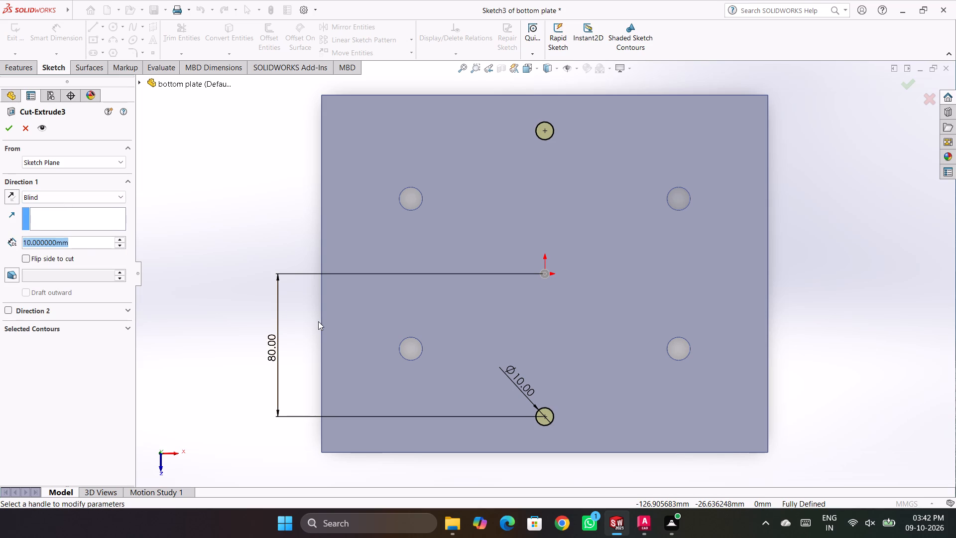
{"action": "type", "text": "14"}
{"action": "left_click", "coordinate": [215, 206]}
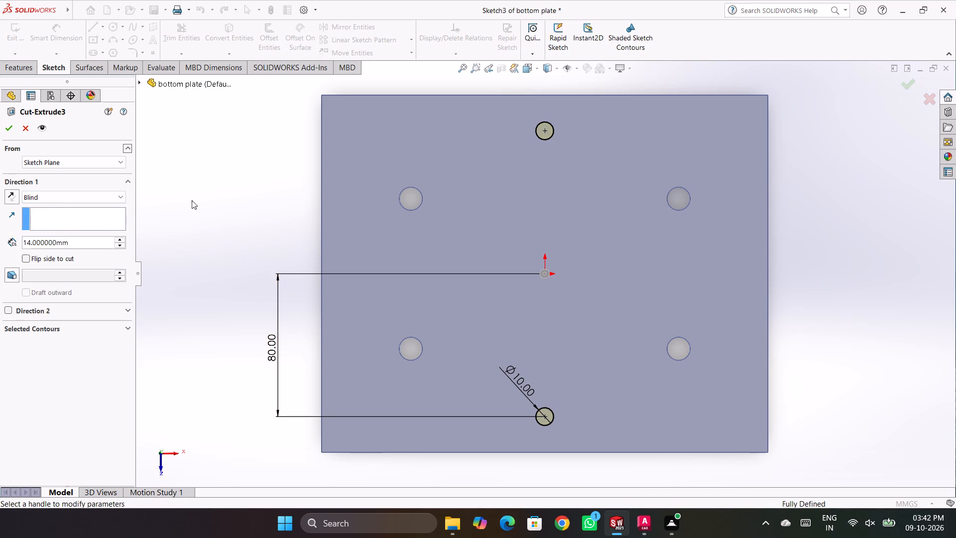
{"action": "left_click", "coordinate": [5, 131]}
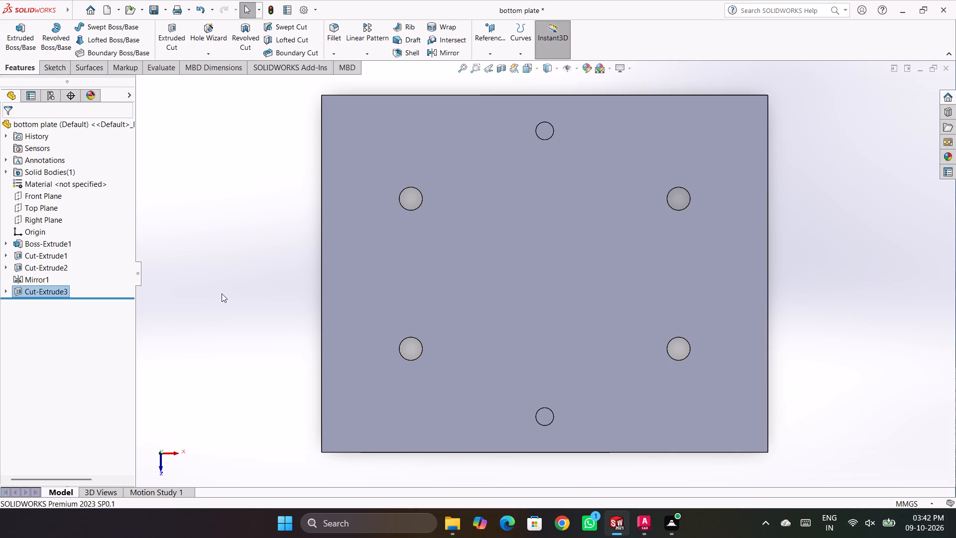
{"action": "middle_click_drag", "start_coordinate": [210, 361], "coordinate": [242, 310]}
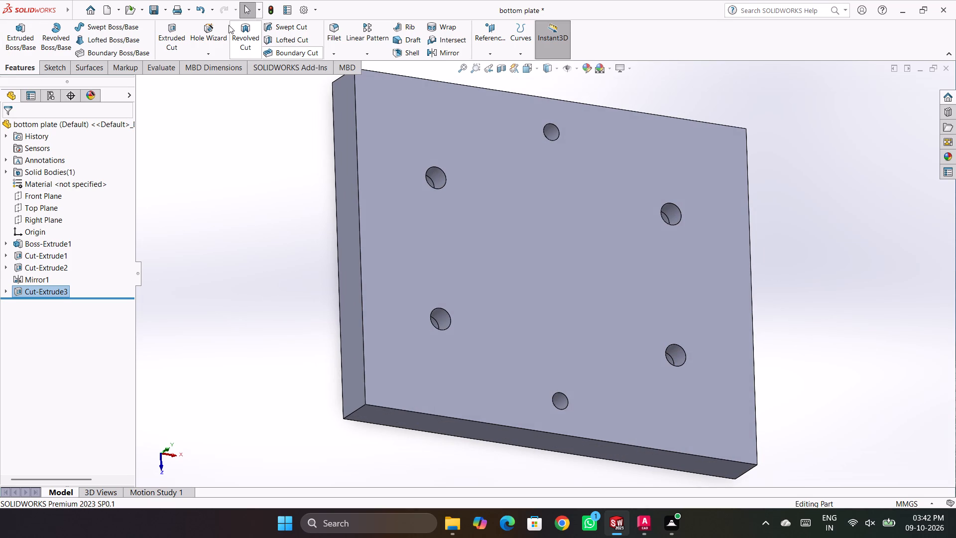
{"action": "right_click", "coordinate": [250, 176]}
{"action": "left_click", "coordinate": [229, 167]}
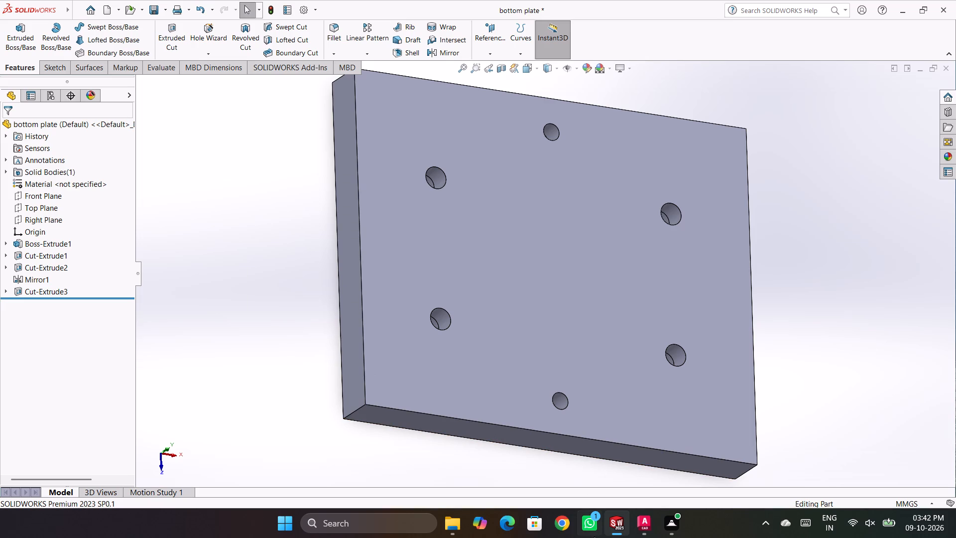
Return to the Assem1 assembly and make the bottom plate transparent.
{"action": "left_click", "coordinate": [508, 464]}
{"action": "left_click", "coordinate": [106, 80]}
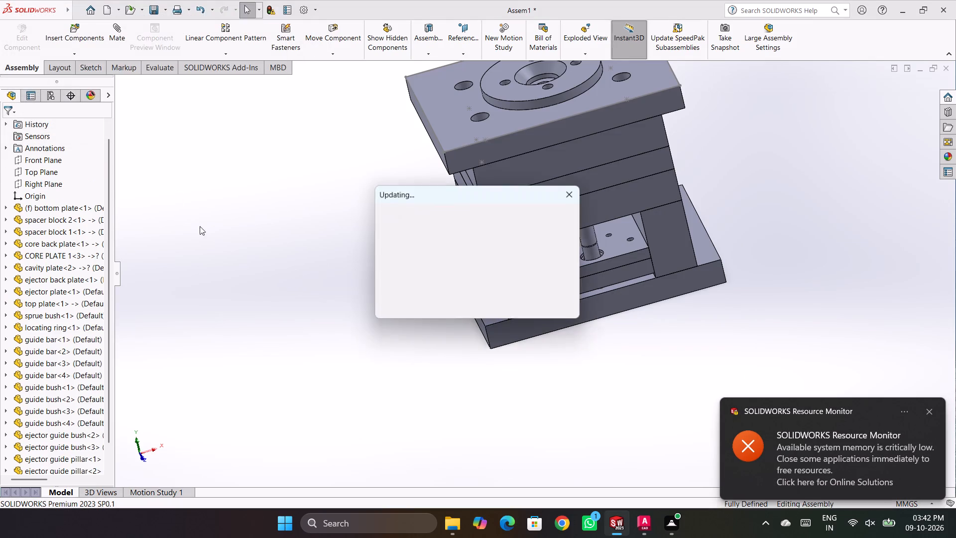
{"action": "left_click", "coordinate": [598, 356]}
{"action": "right_click", "coordinate": [591, 294]}
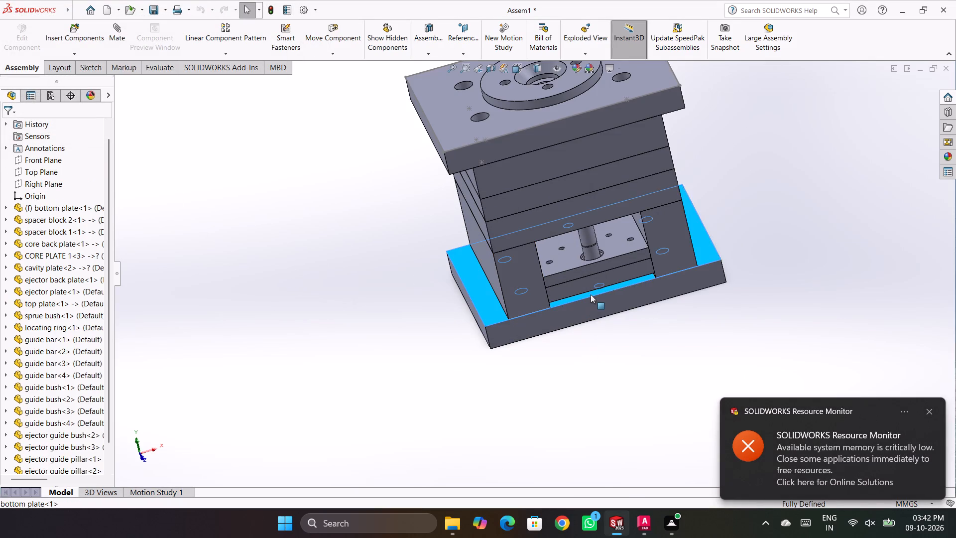
{"action": "left_click", "coordinate": [533, 383]}
{"action": "right_click", "coordinate": [563, 313]}
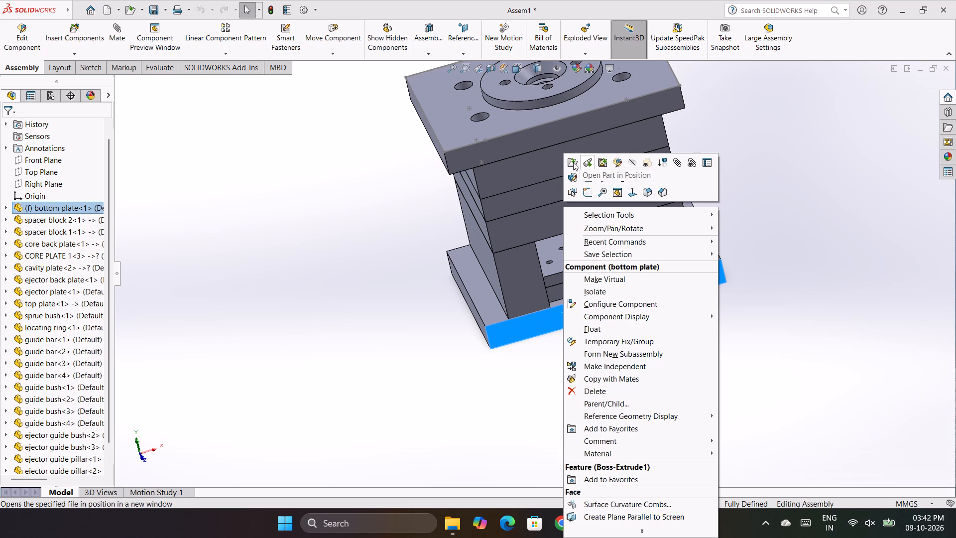
{"action": "left_click", "coordinate": [646, 163]}
{"action": "left_click", "coordinate": [817, 205]}
{"action": "middle_click_drag", "start_coordinate": [573, 350], "coordinate": [572, 340]}
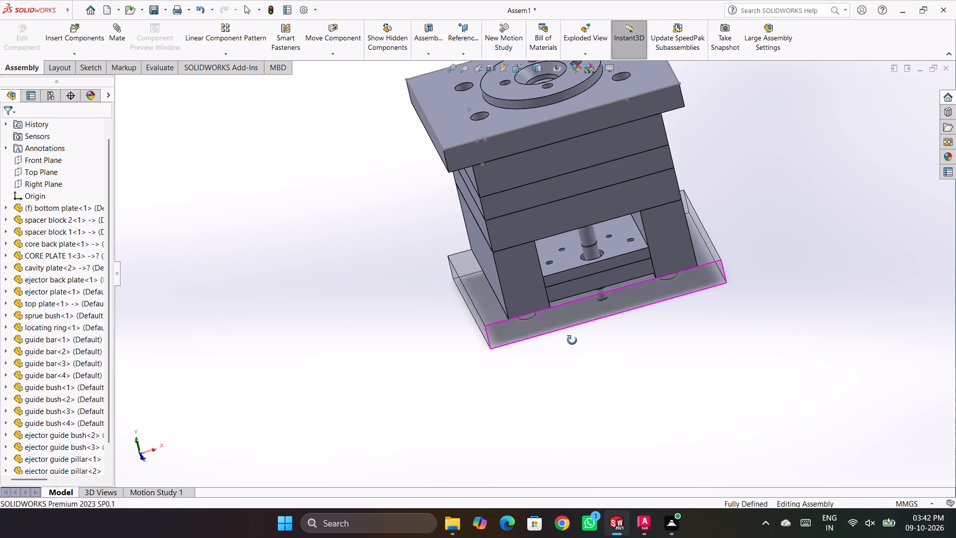
Examine how the ejector guide pillars seat in the transparent bottom plate, finishing in the Front view.
{"action": "middle_click_drag", "start_coordinate": [572, 340], "coordinate": [551, 292]}
{"action": "left_click", "coordinate": [597, 370]}
{"action": "scroll", "coordinate": [635, 339], "scroll_direction": "up", "scroll_amount": 2}
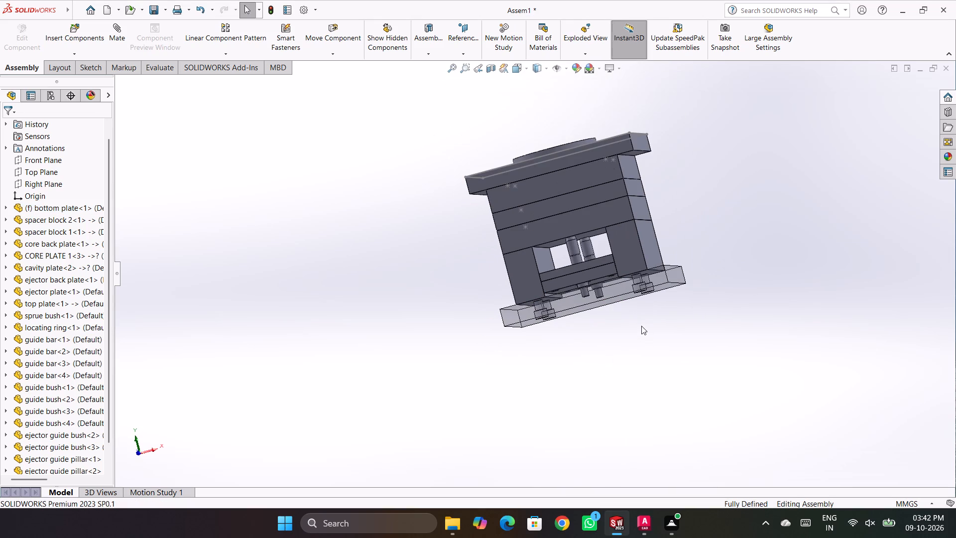
{"action": "middle_click_drag", "start_coordinate": [571, 337], "coordinate": [581, 335]}
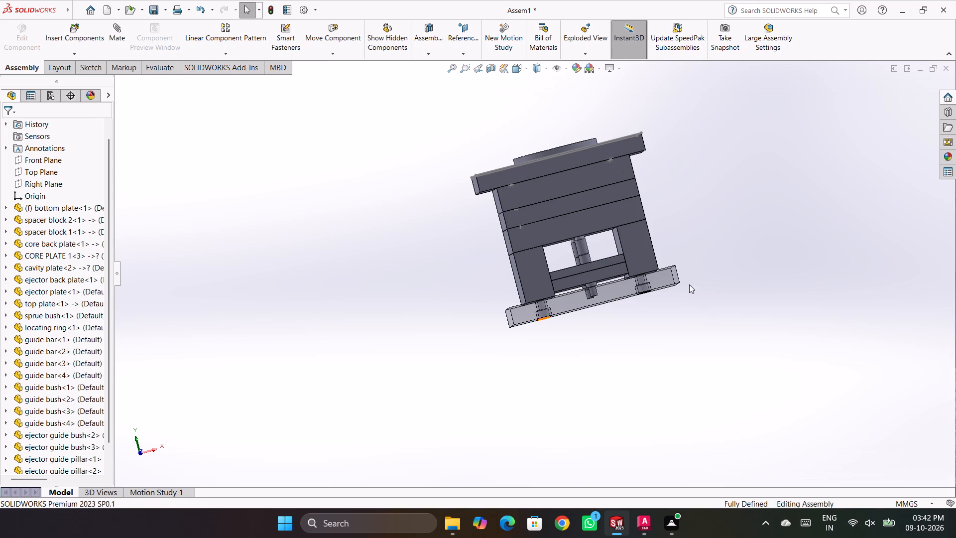
{"action": "scroll", "coordinate": [675, 285], "scroll_direction": "down", "scroll_amount": 3}
{"action": "scroll", "coordinate": [506, 312], "scroll_direction": "down", "scroll_amount": 1}
{"action": "middle_click", "coordinate": [757, 197]}
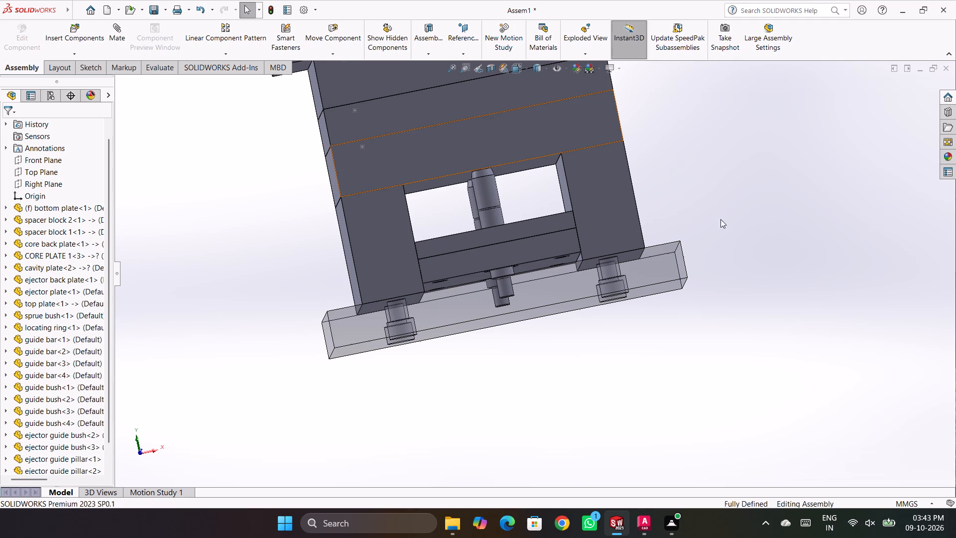
{"action": "key", "text": "ctrl+1"}
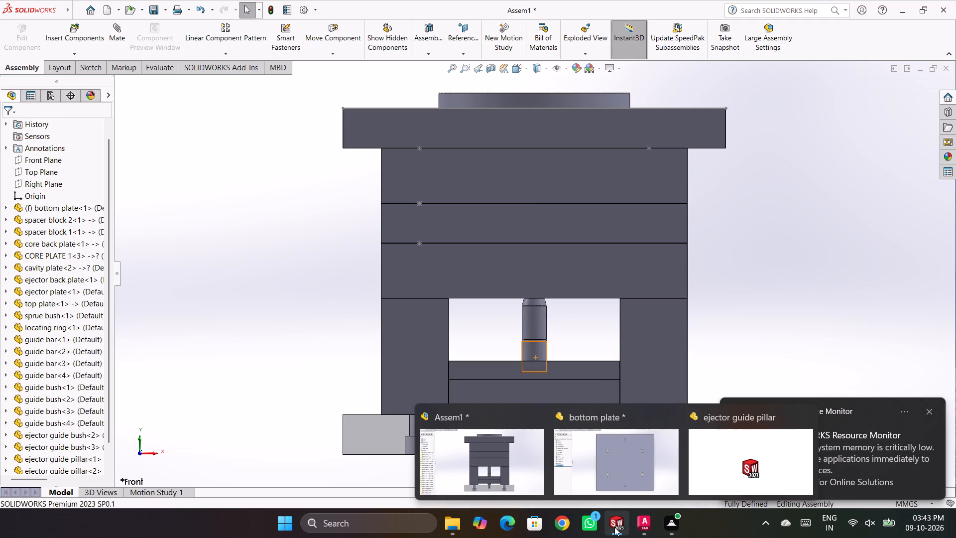
Examine the dimensions in the ejector guide pillar's Revolve1 sketch and exit it without editing anything.
{"action": "left_click", "coordinate": [741, 471]}
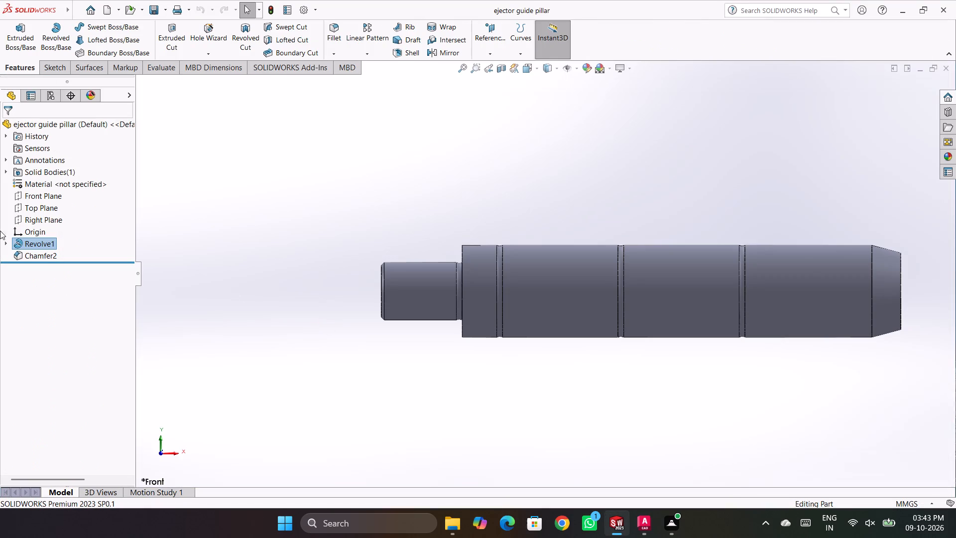
{"action": "right_click", "coordinate": [40, 239]}
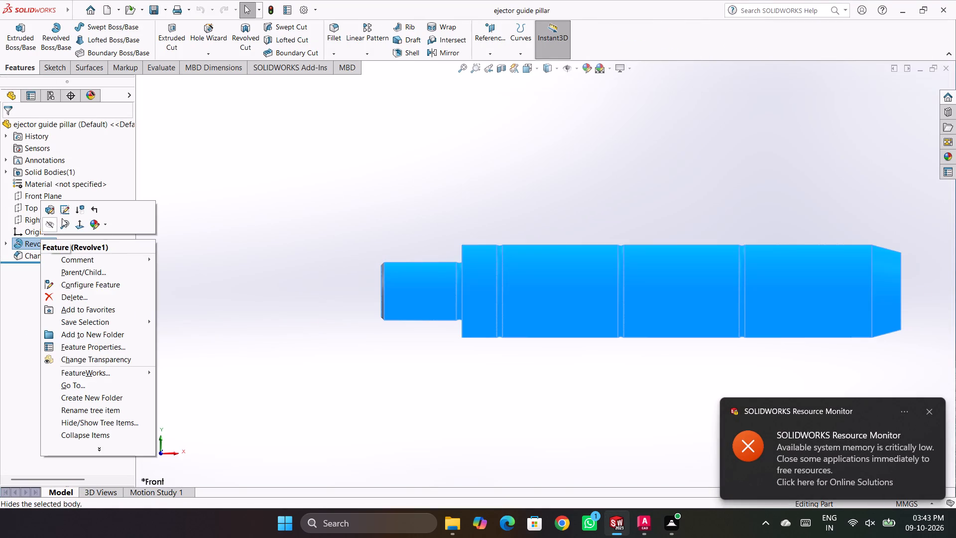
{"action": "left_click", "coordinate": [65, 214]}
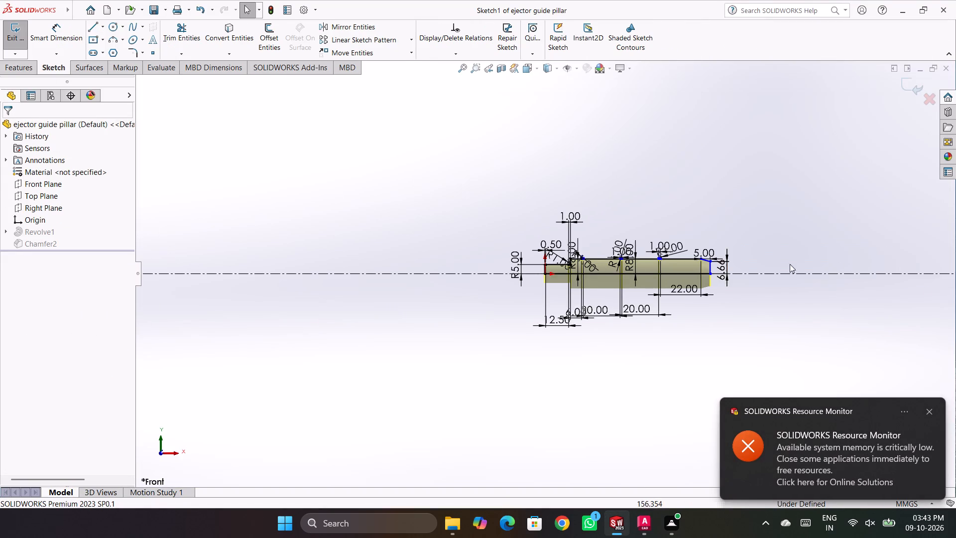
{"action": "scroll", "coordinate": [676, 289], "scroll_direction": "down", "scroll_amount": 5}
{"action": "scroll", "coordinate": [660, 220], "scroll_direction": "down", "scroll_amount": 1}
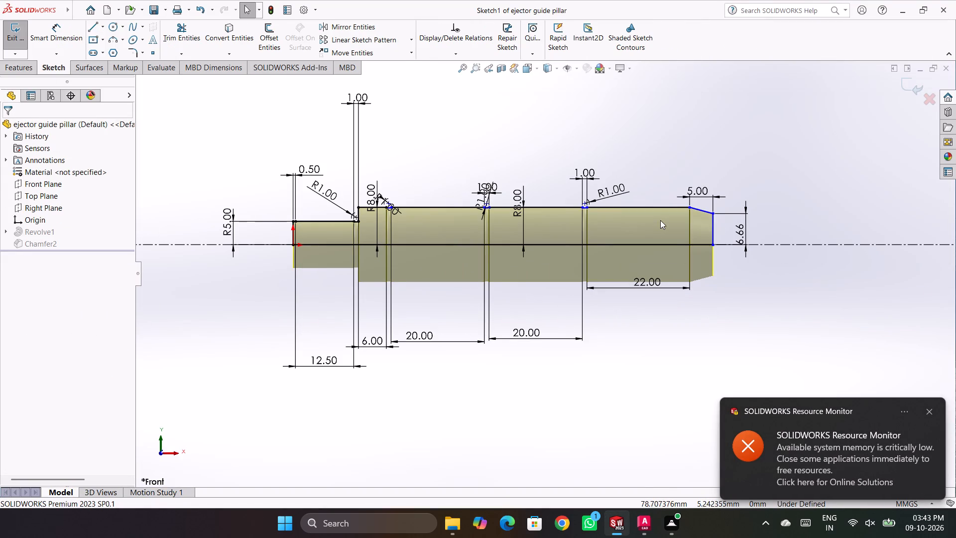
{"action": "scroll", "coordinate": [439, 217], "scroll_direction": "down", "scroll_amount": 1}
{"action": "scroll", "coordinate": [507, 217], "scroll_direction": "down", "scroll_amount": 1}
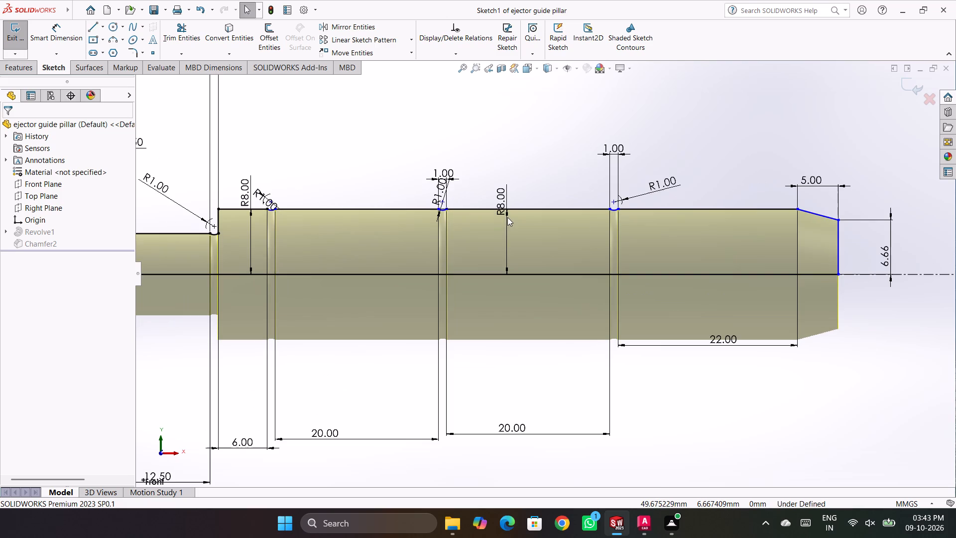
{"action": "scroll", "coordinate": [497, 255], "scroll_direction": "up", "scroll_amount": 4}
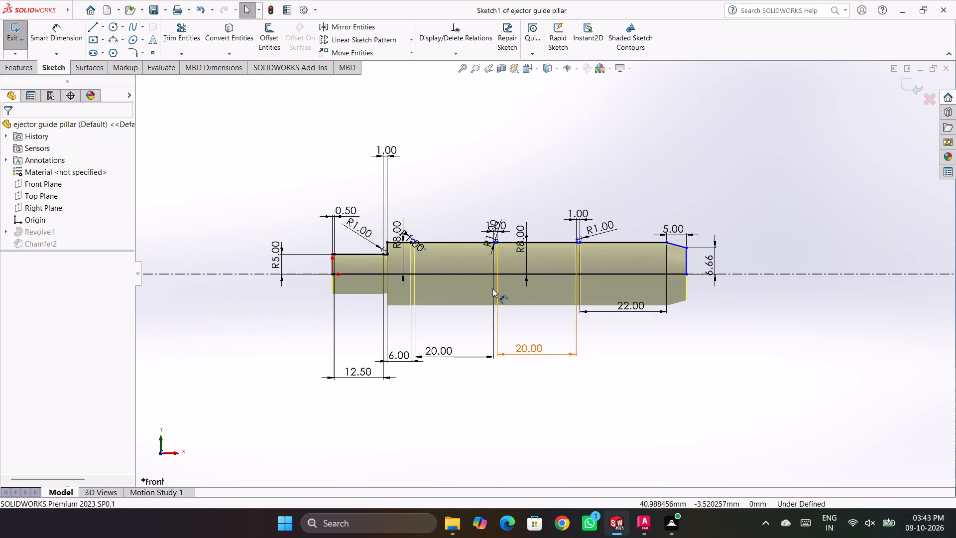
{"action": "scroll", "coordinate": [492, 288], "scroll_direction": "down", "scroll_amount": 1}
{"action": "key", "text": "Escape"}
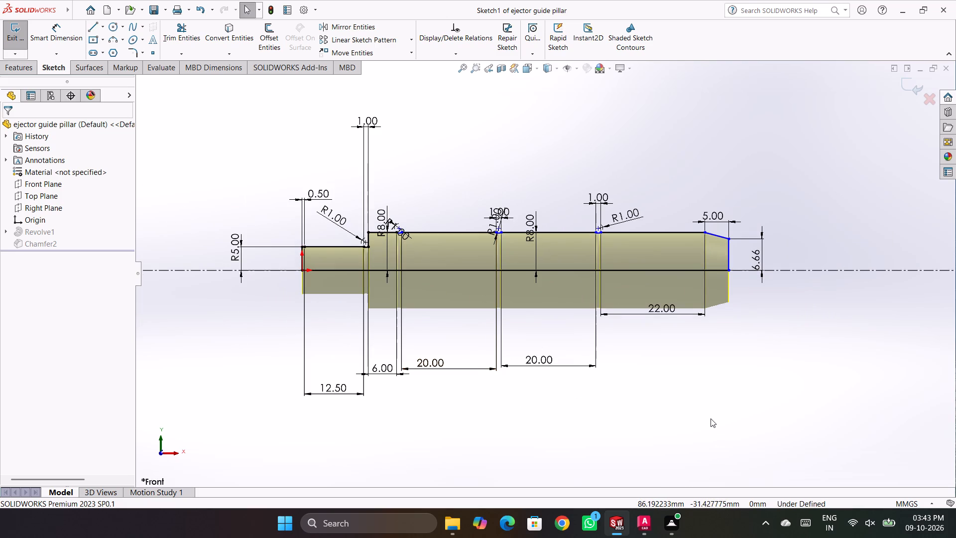
{"action": "key", "text": "Escape"}
{"action": "key", "text": "Escape"}
{"action": "key", "text": "Escape"}
{"action": "key", "text": "Escape"}
{"action": "key", "text": "Escape"}
{"action": "key", "text": "Escape"}
{"action": "key", "text": "Escape"}
{"action": "key", "text": "Escape"}
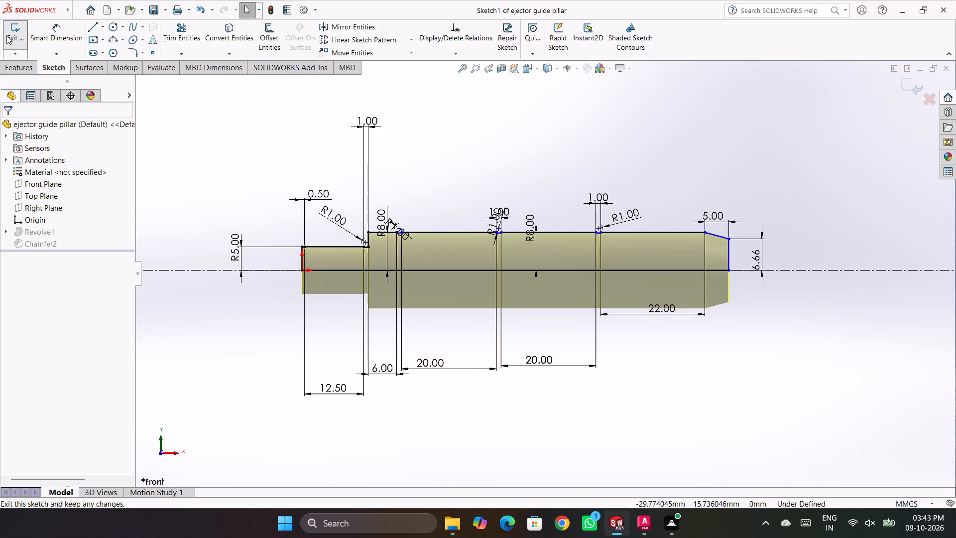
{"action": "left_click", "coordinate": [7, 36]}
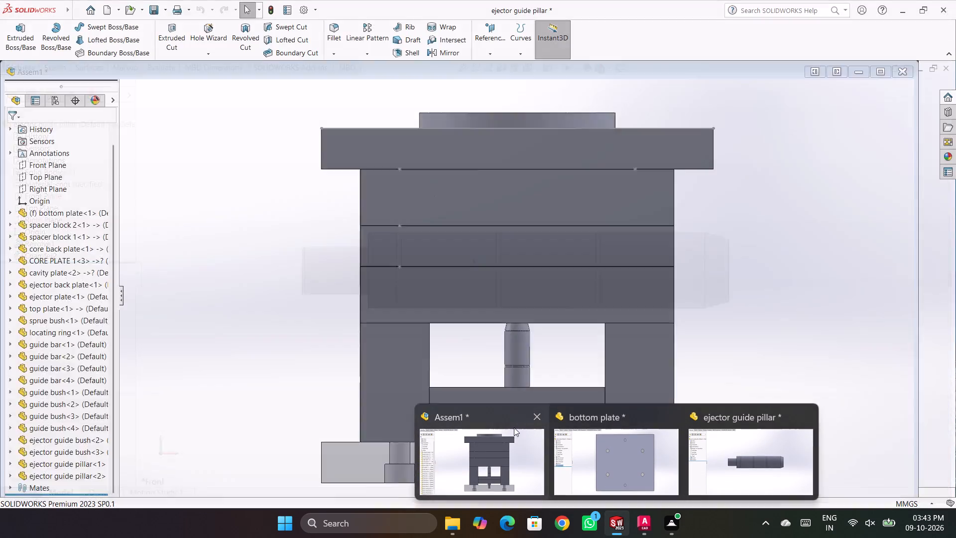
Close the bottom plate and ejector guide pillar parts, saving the changes to both.
{"action": "left_click", "coordinate": [674, 416]}
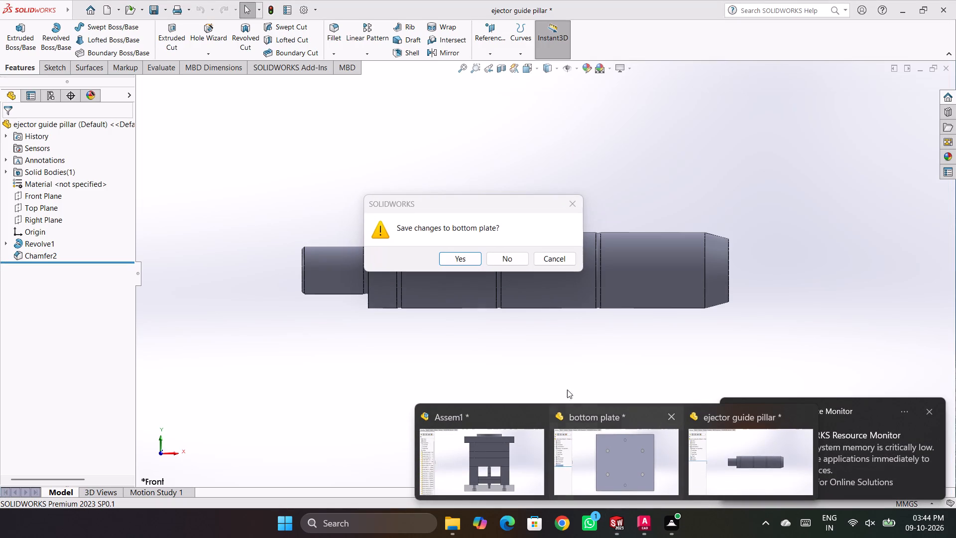
{"action": "left_click", "coordinate": [473, 261]}
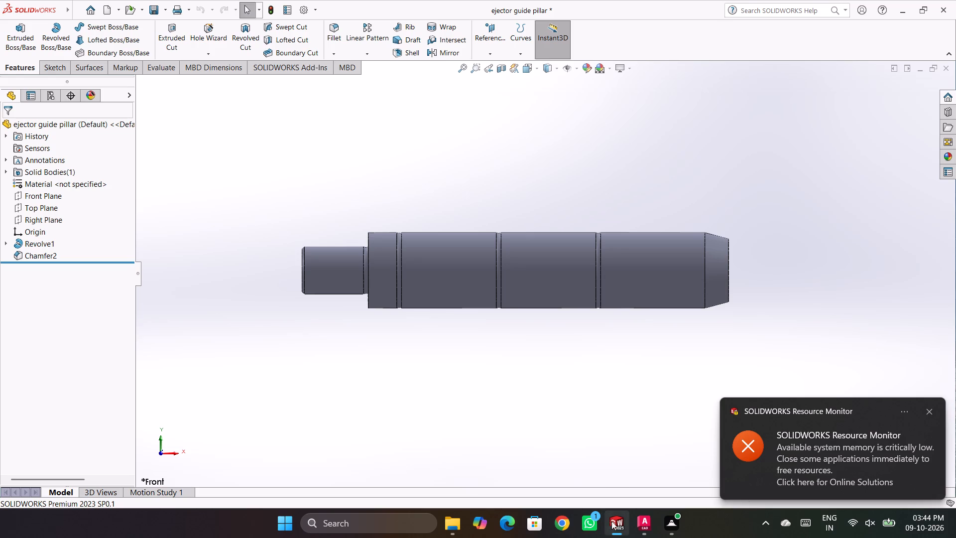
{"action": "left_click", "coordinate": [731, 418]}
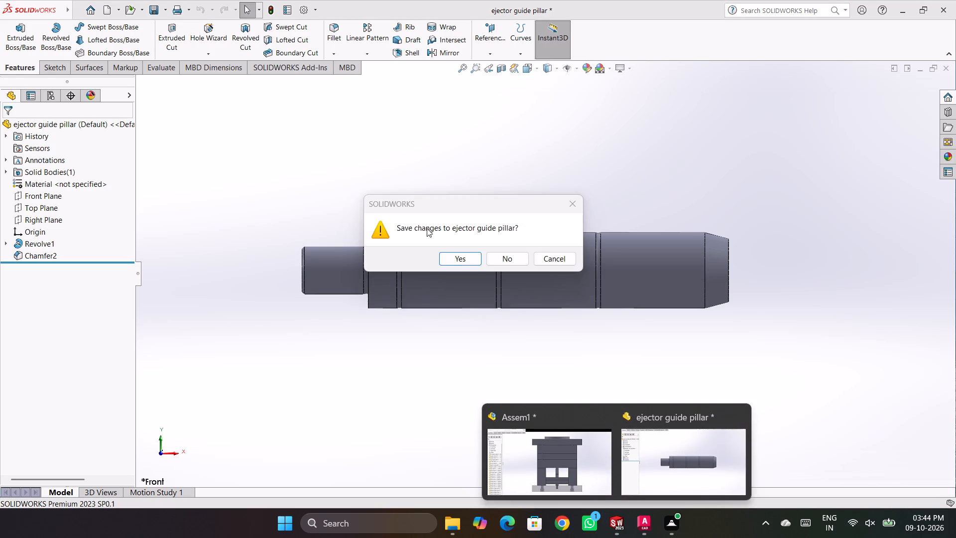
{"action": "left_click", "coordinate": [456, 263]}
Return to the Assem1 assembly and rebuild it with the changed models.
{"action": "left_click", "coordinate": [479, 415]}
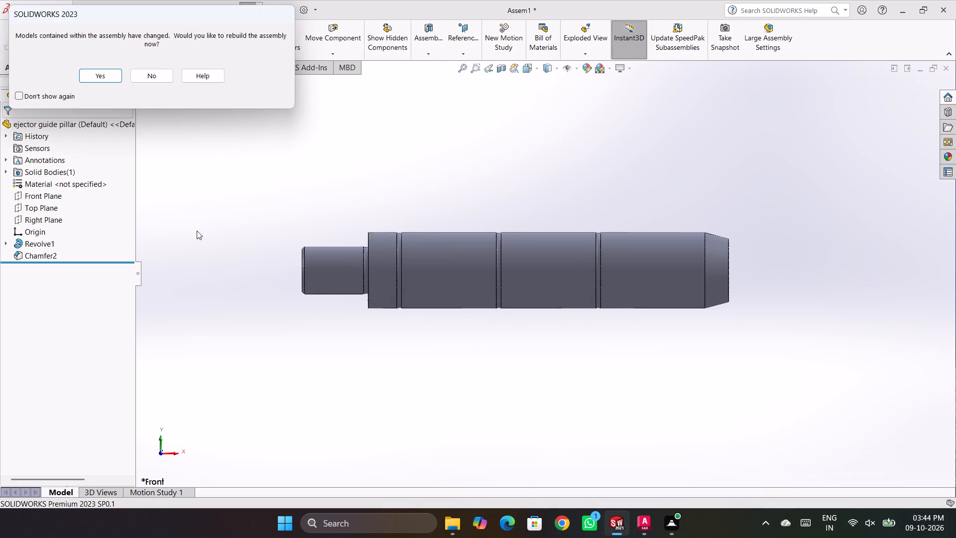
{"action": "left_click", "coordinate": [89, 72]}
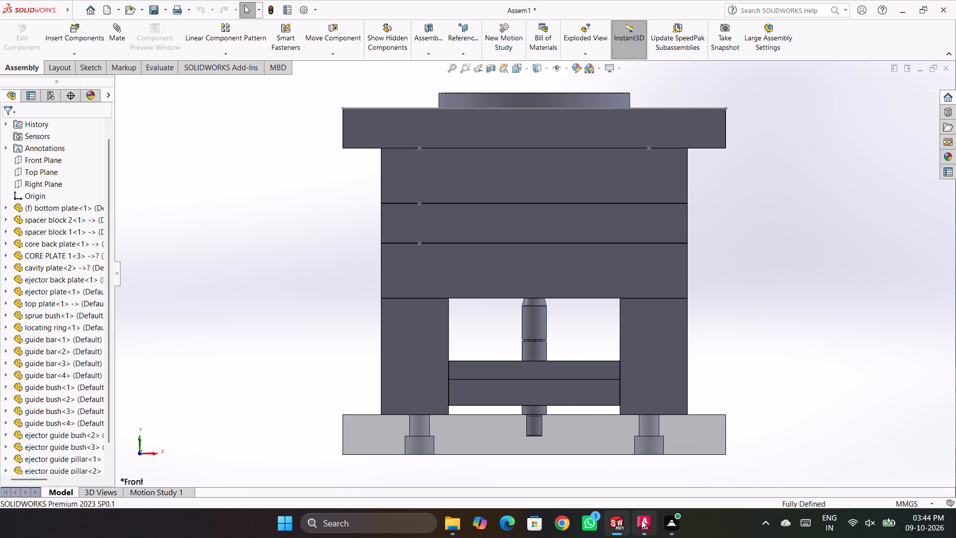
Turn off the bottom plate's transparency in the assembly.
{"action": "left_click", "coordinate": [790, 334]}
{"action": "scroll", "coordinate": [584, 401], "scroll_direction": "down", "scroll_amount": 3}
{"action": "scroll", "coordinate": [402, 451], "scroll_direction": "up", "scroll_amount": 1}
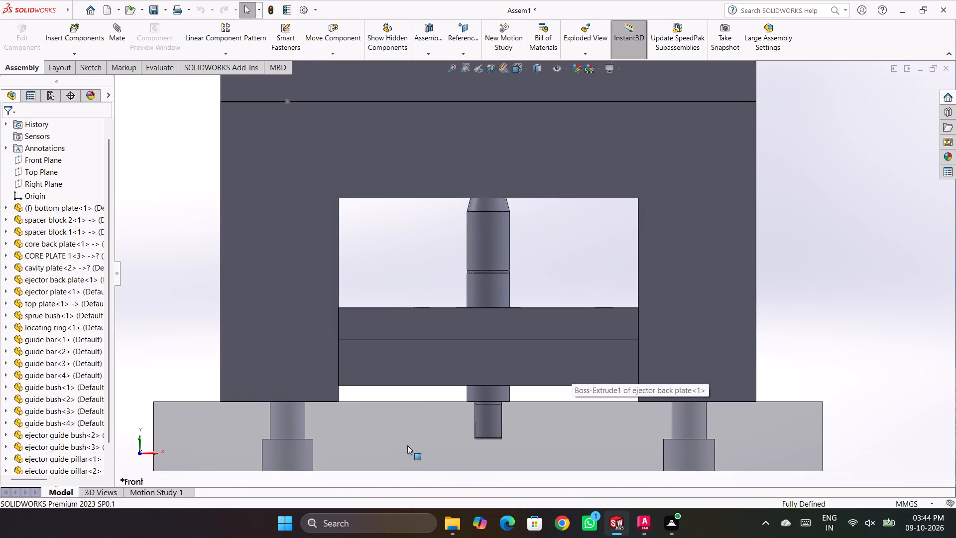
{"action": "scroll", "coordinate": [407, 445], "scroll_direction": "up", "scroll_amount": 2}
{"action": "left_click", "coordinate": [444, 369]}
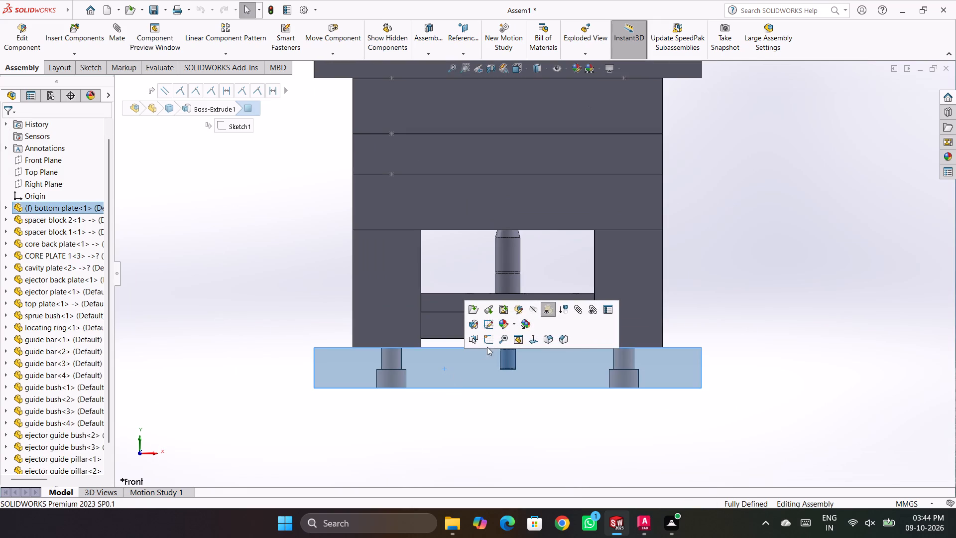
{"action": "left_click", "coordinate": [549, 310]}
{"action": "left_click", "coordinate": [790, 287]}
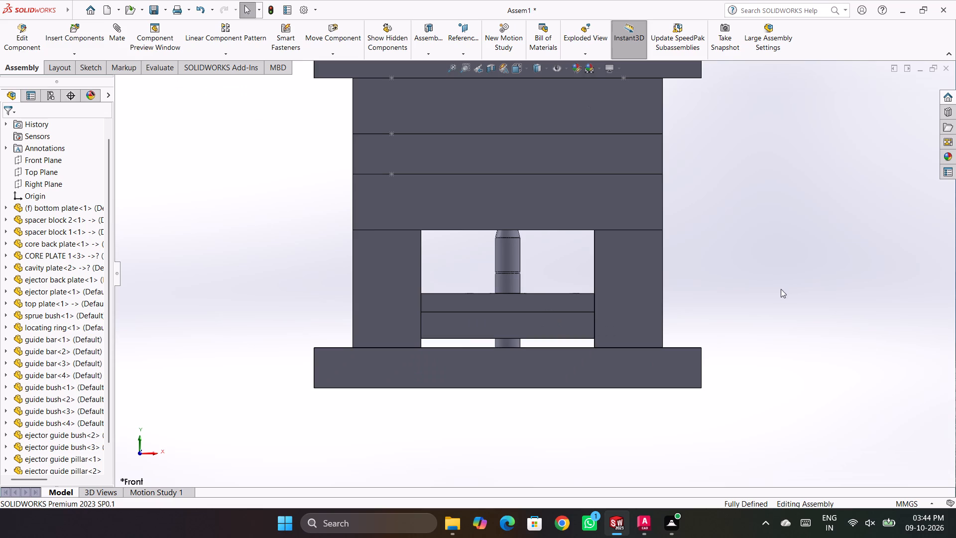
{"action": "middle_click_drag", "start_coordinate": [775, 283], "coordinate": [786, 329]}
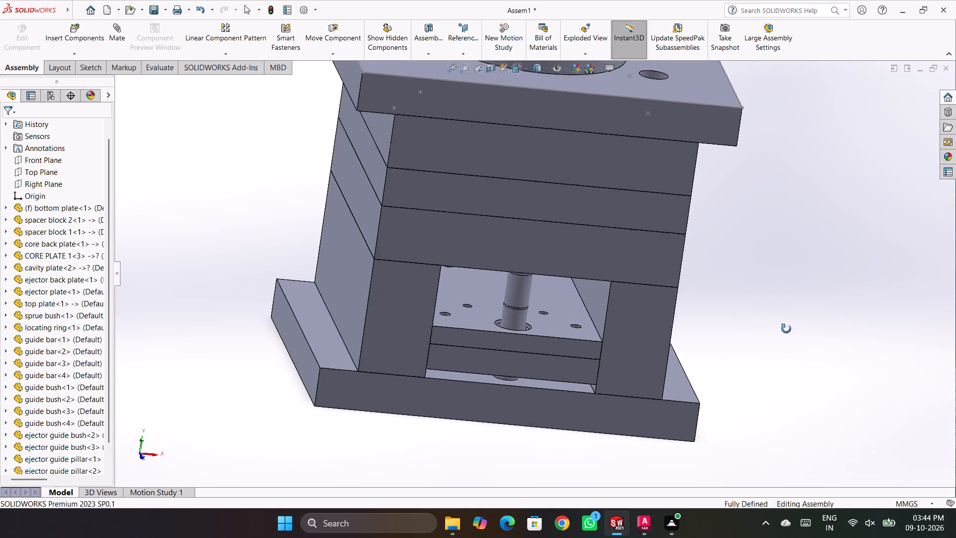
{"action": "middle_click_drag", "start_coordinate": [786, 329], "coordinate": [772, 321]}
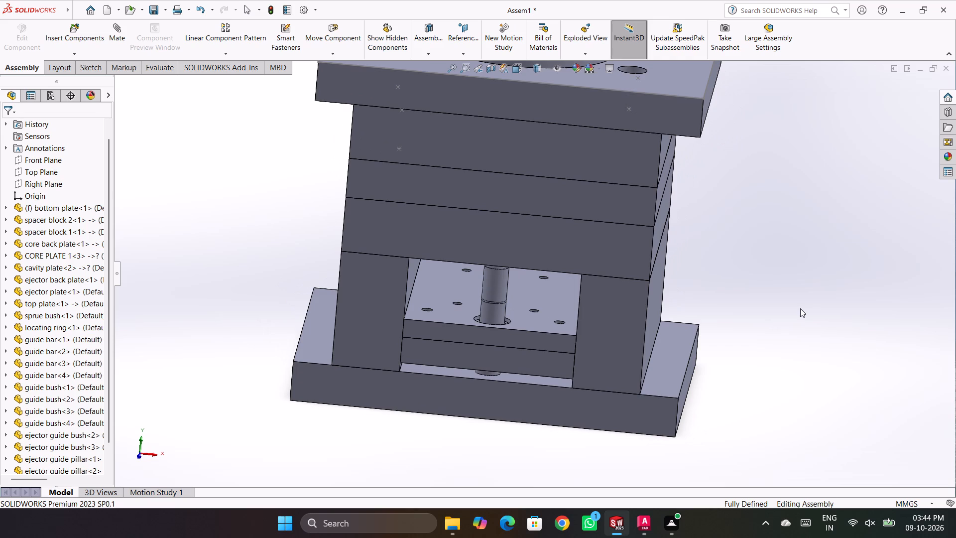
Switch to AutoCAD and examine the unhatched Section B-B in soap box component 2, including its pins and ejector guide pillar.
{"action": "left_click", "coordinate": [637, 522]}
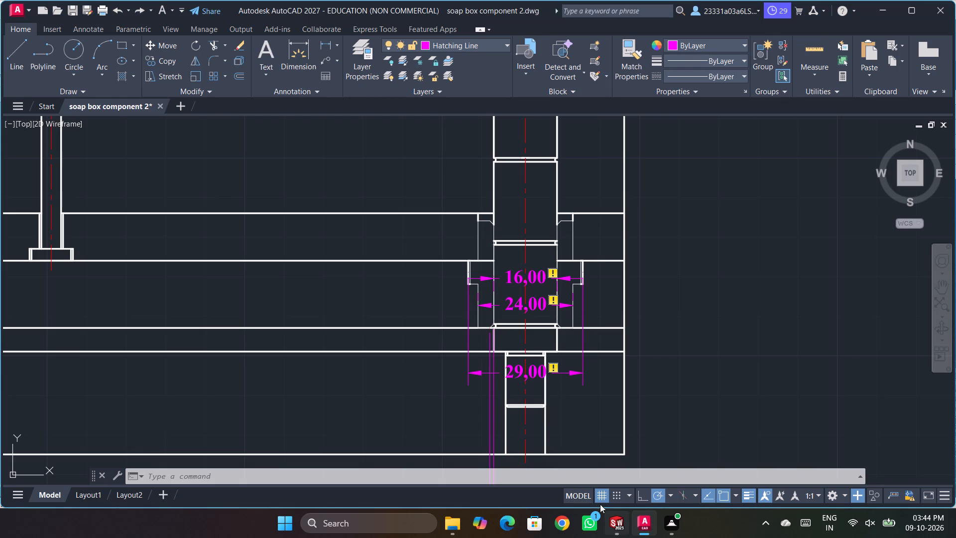
{"action": "scroll", "coordinate": [589, 401], "scroll_direction": "up", "scroll_amount": 4}
{"action": "scroll", "coordinate": [601, 407], "scroll_direction": "down", "scroll_amount": 9}
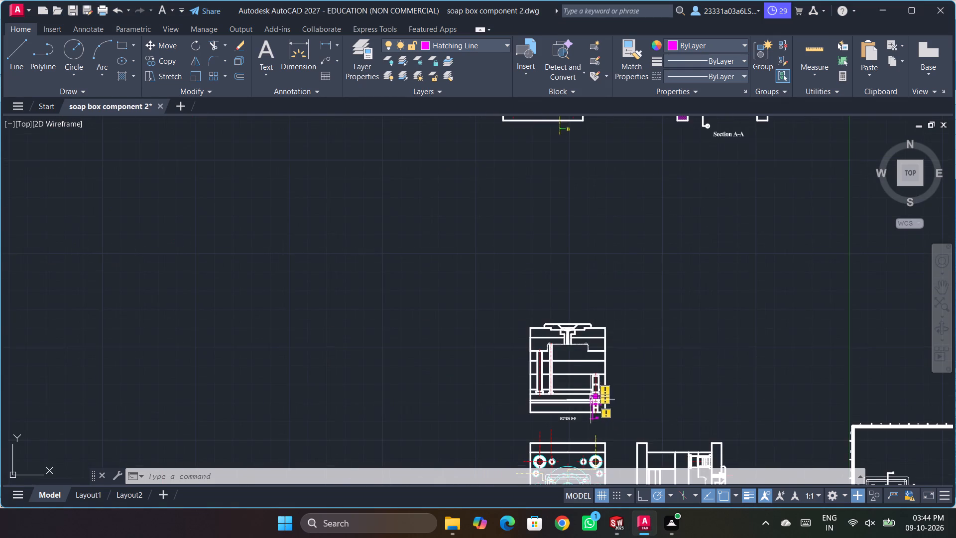
{"action": "scroll", "coordinate": [572, 373], "scroll_direction": "up", "scroll_amount": 3}
{"action": "scroll", "coordinate": [471, 348], "scroll_direction": "down", "scroll_amount": 3}
{"action": "scroll", "coordinate": [477, 374], "scroll_direction": "up", "scroll_amount": 2}
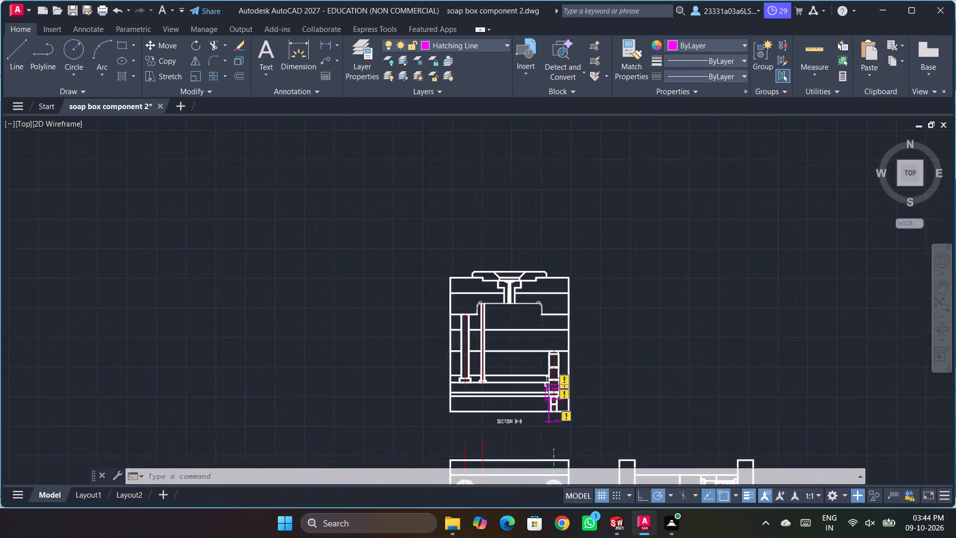
{"action": "scroll", "coordinate": [478, 370], "scroll_direction": "down", "scroll_amount": 2}
{"action": "scroll", "coordinate": [475, 367], "scroll_direction": "up", "scroll_amount": 4}
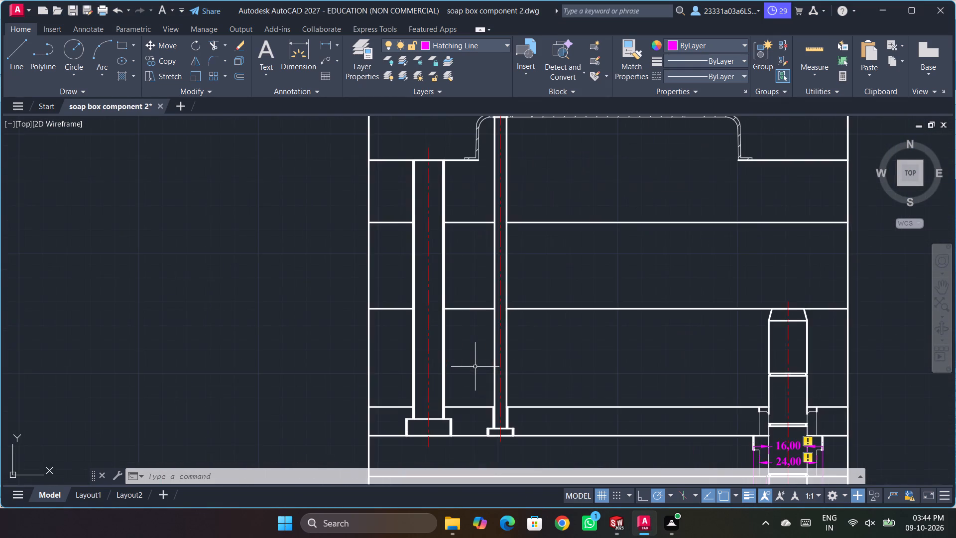
{"action": "scroll", "coordinate": [472, 375], "scroll_direction": "down", "scroll_amount": 1}
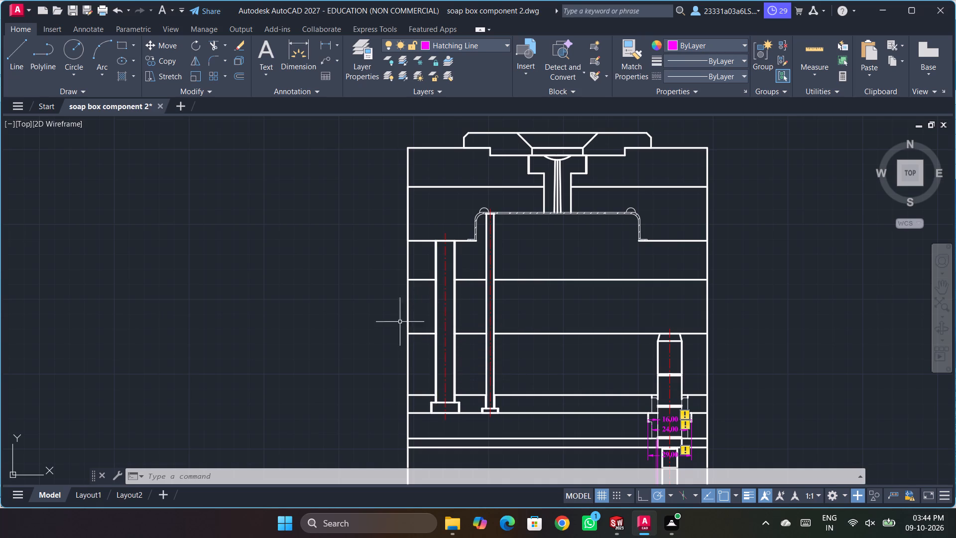
Examine the injection mould drawing sheet's plan view and sections, especially the small holes beside the corner guide bars.
{"action": "scroll", "coordinate": [327, 356], "scroll_direction": "down", "scroll_amount": 5}
{"action": "scroll", "coordinate": [668, 165], "scroll_direction": "up", "scroll_amount": 1}
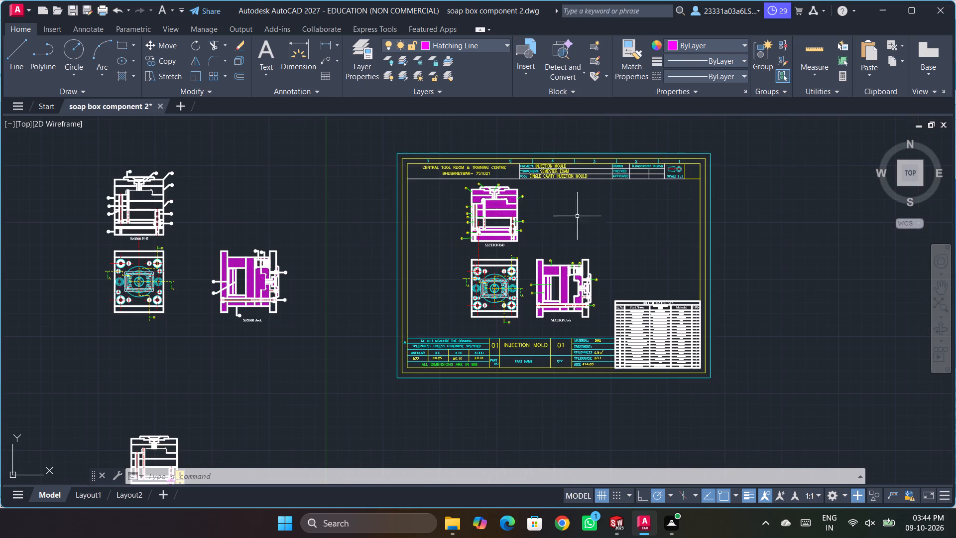
{"action": "scroll", "coordinate": [381, 243], "scroll_direction": "up", "scroll_amount": 2}
{"action": "scroll", "coordinate": [629, 197], "scroll_direction": "down", "scroll_amount": 2}
{"action": "scroll", "coordinate": [671, 177], "scroll_direction": "up", "scroll_amount": 1}
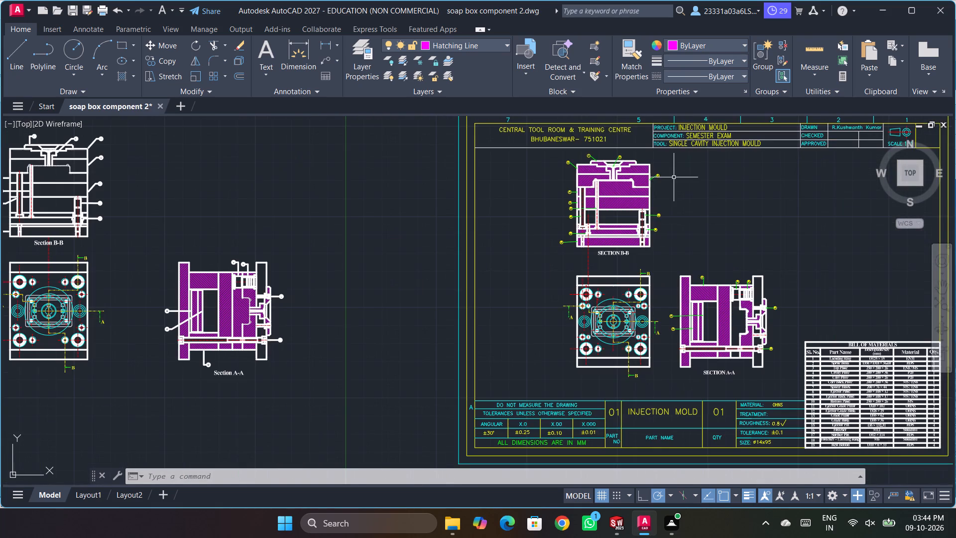
{"action": "scroll", "coordinate": [605, 307], "scroll_direction": "up", "scroll_amount": 2}
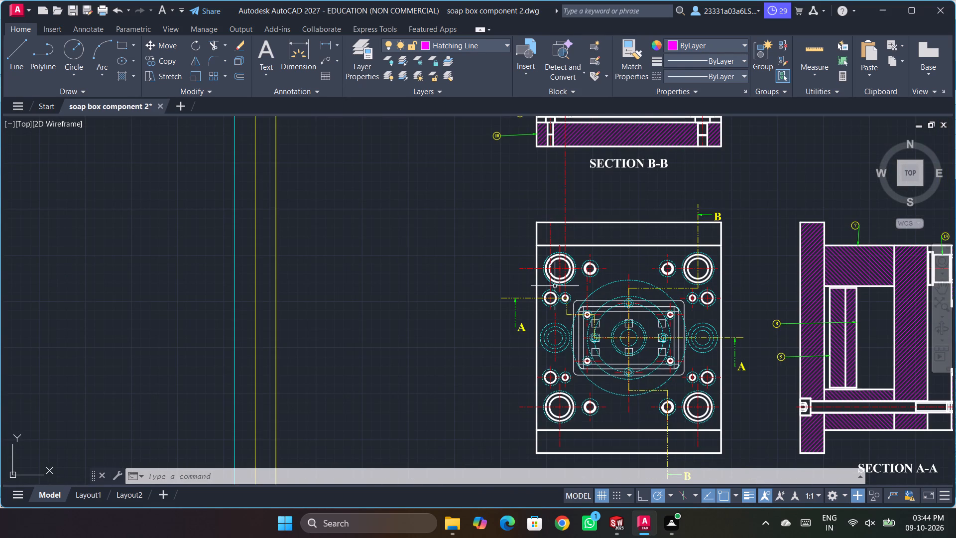
{"action": "scroll", "coordinate": [551, 303], "scroll_direction": "down", "scroll_amount": 2}
{"action": "scroll", "coordinate": [551, 303], "scroll_direction": "up", "scroll_amount": 6}
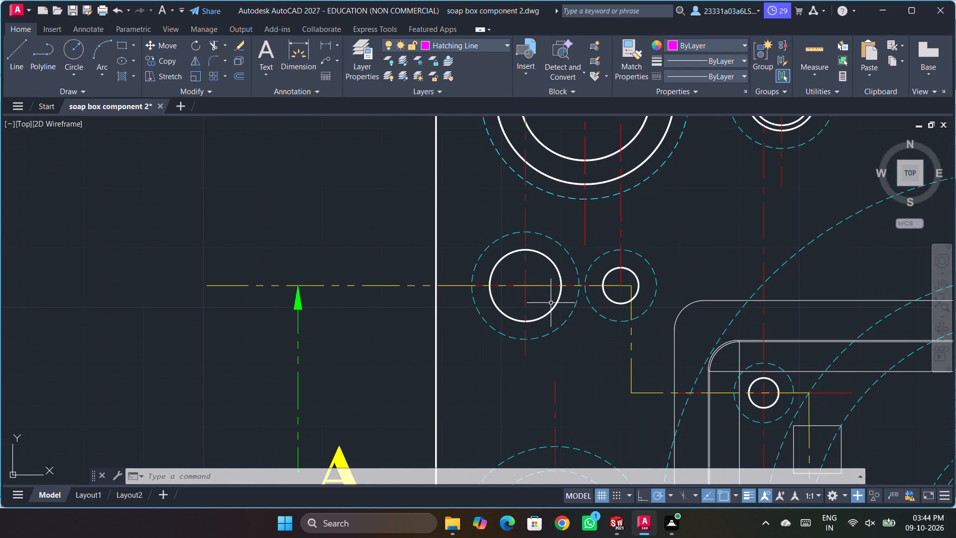
{"action": "scroll", "coordinate": [551, 312], "scroll_direction": "down", "scroll_amount": 2}
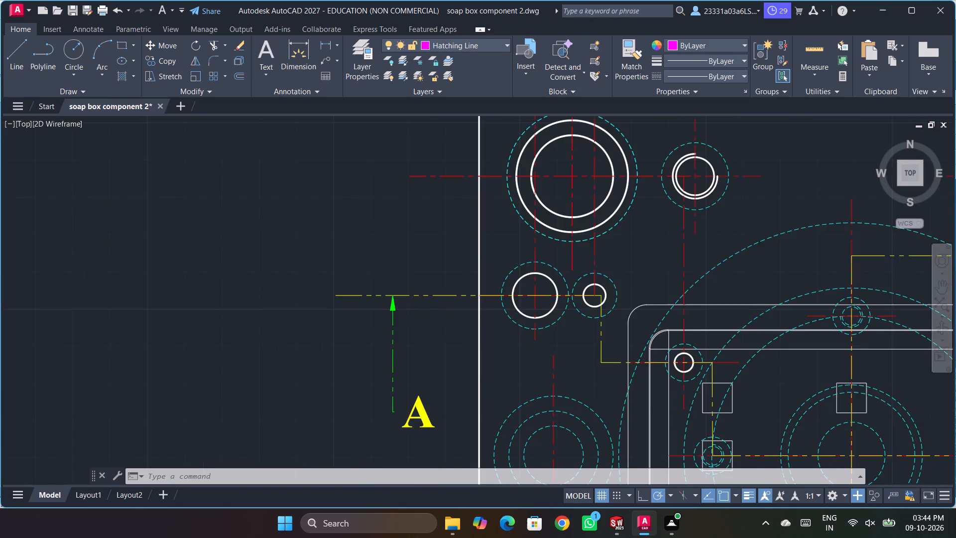
{"action": "scroll", "coordinate": [551, 312], "scroll_direction": "down", "scroll_amount": 3}
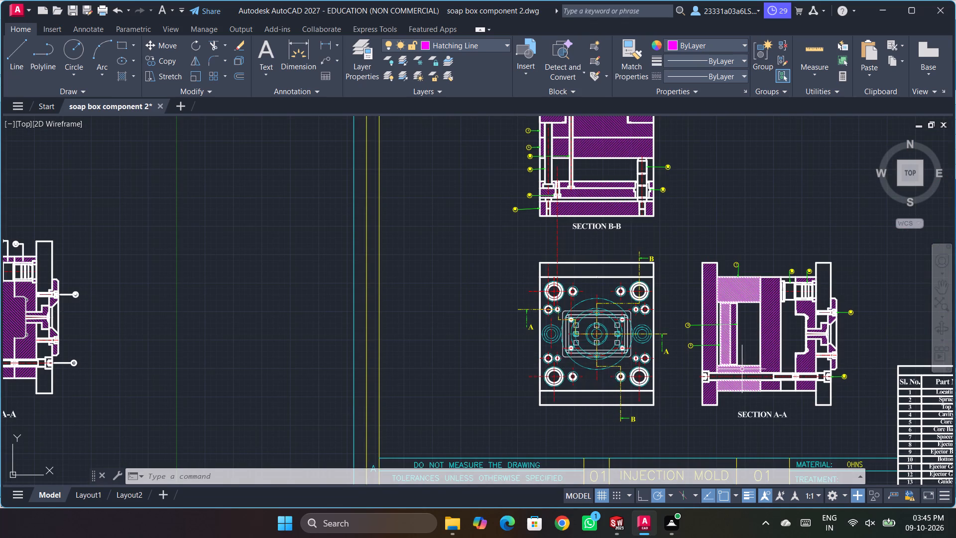
Examine Section A-A and the lower half of Section B-B, especially the ejector plates with numbered components 11, 12, 15, 17 and 20.
{"action": "scroll", "coordinate": [732, 373], "scroll_direction": "down", "scroll_amount": 4}
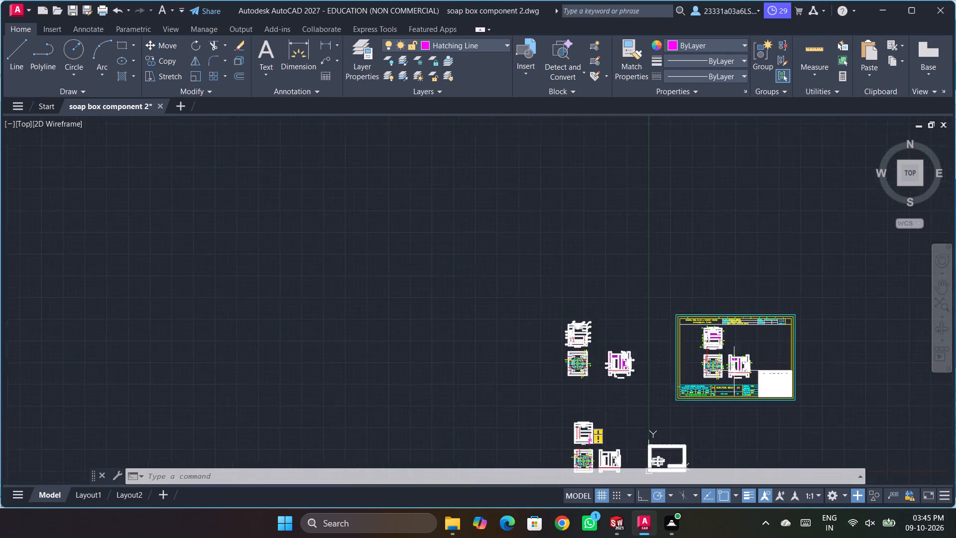
{"action": "scroll", "coordinate": [732, 366], "scroll_direction": "up", "scroll_amount": 5}
{"action": "scroll", "coordinate": [667, 383], "scroll_direction": "down", "scroll_amount": 2}
{"action": "scroll", "coordinate": [756, 409], "scroll_direction": "up", "scroll_amount": 4}
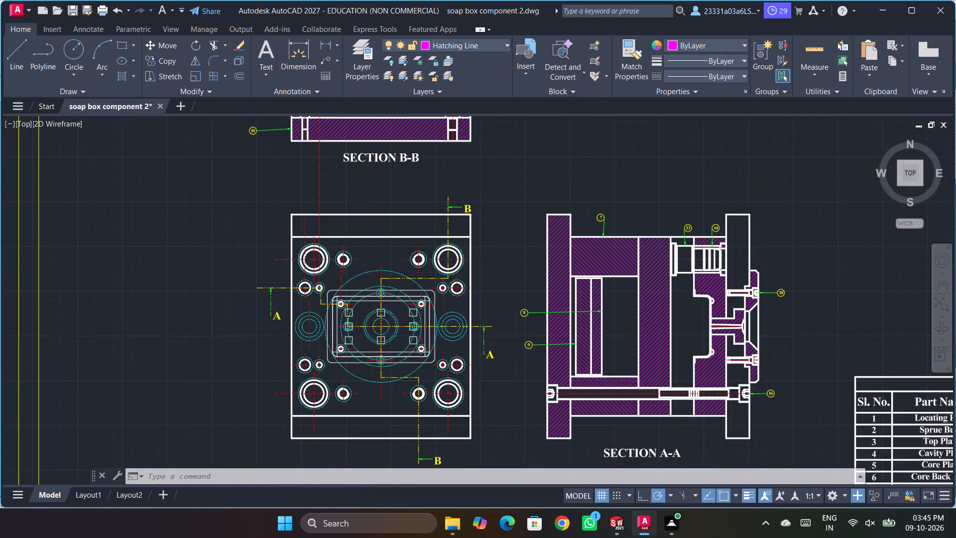
{"action": "scroll", "coordinate": [717, 387], "scroll_direction": "up", "scroll_amount": 3}
{"action": "scroll", "coordinate": [518, 393], "scroll_direction": "down", "scroll_amount": 5}
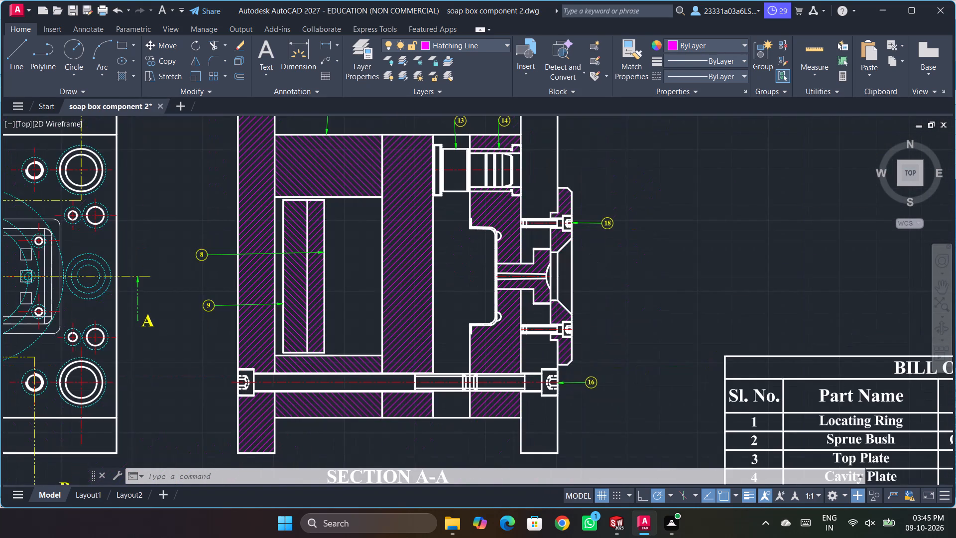
{"action": "scroll", "coordinate": [493, 396], "scroll_direction": "down", "scroll_amount": 2}
{"action": "scroll", "coordinate": [337, 226], "scroll_direction": "up", "scroll_amount": 1}
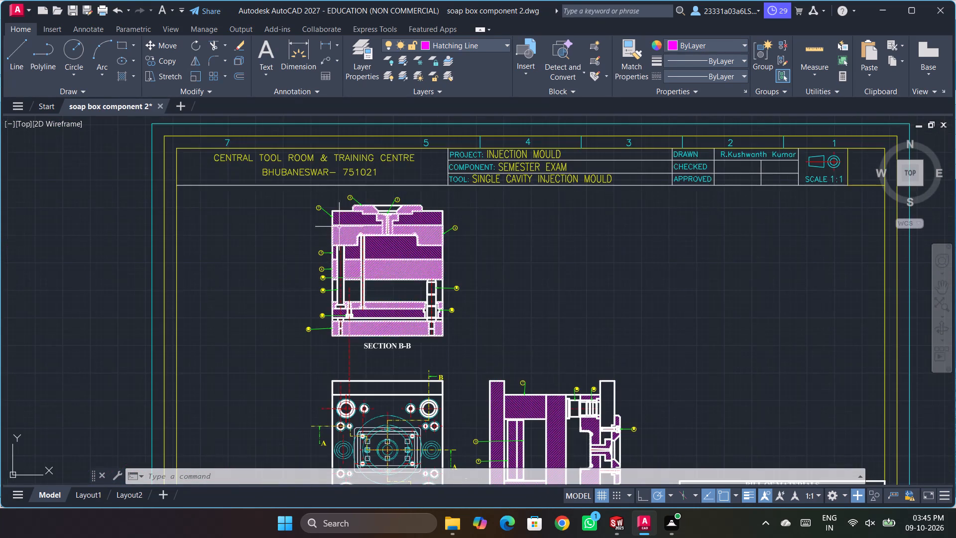
{"action": "scroll", "coordinate": [421, 289], "scroll_direction": "up", "scroll_amount": 3}
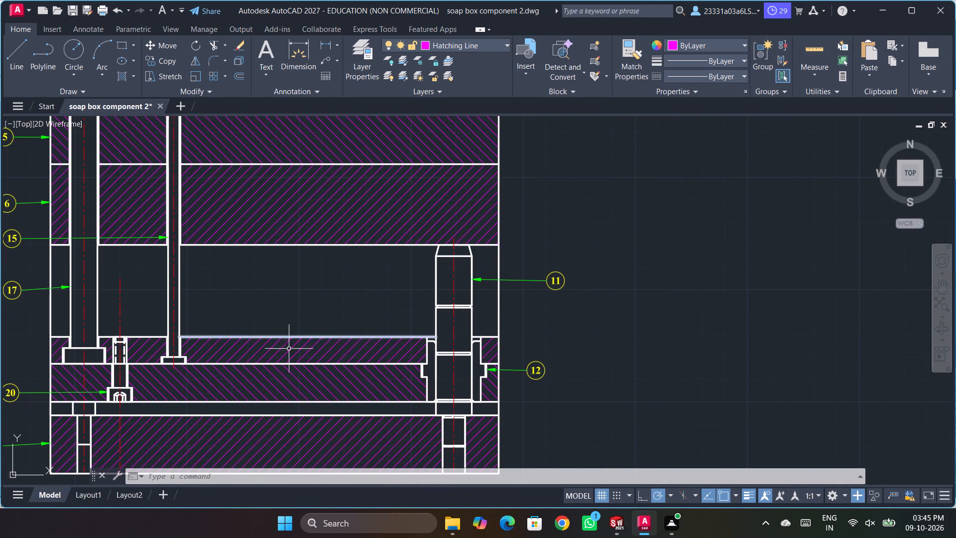
{"action": "scroll", "coordinate": [145, 379], "scroll_direction": "down", "scroll_amount": 2}
{"action": "scroll", "coordinate": [116, 399], "scroll_direction": "up", "scroll_amount": 3}
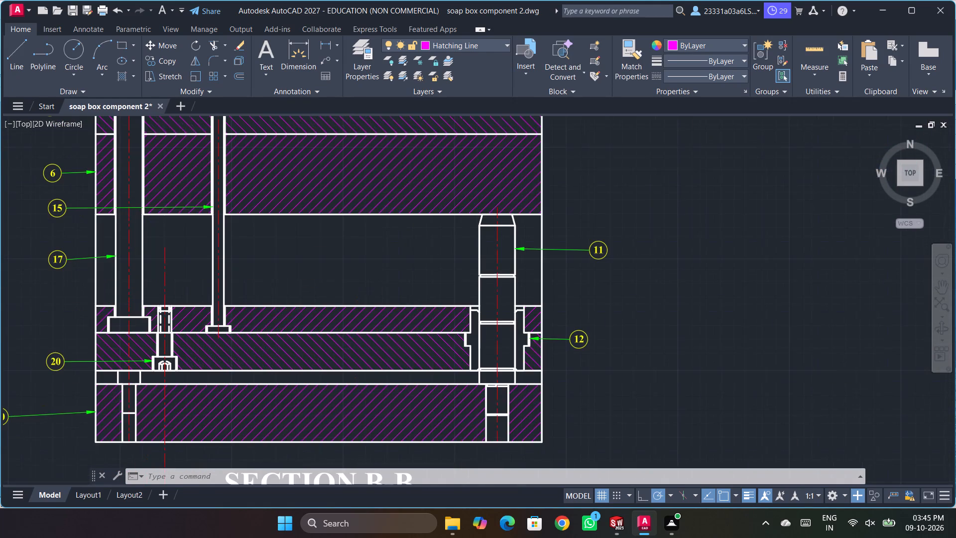
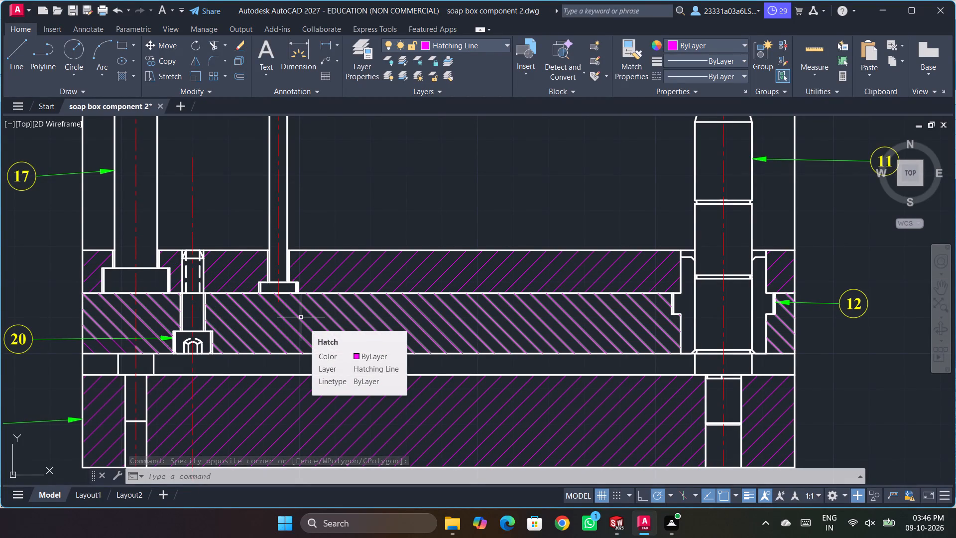
Examine the ejector plates in Section B-B around component 20 and the heads of components 15 and 17.
{"action": "left_click", "coordinate": [422, 210]}
{"action": "left_click", "coordinate": [415, 208]}
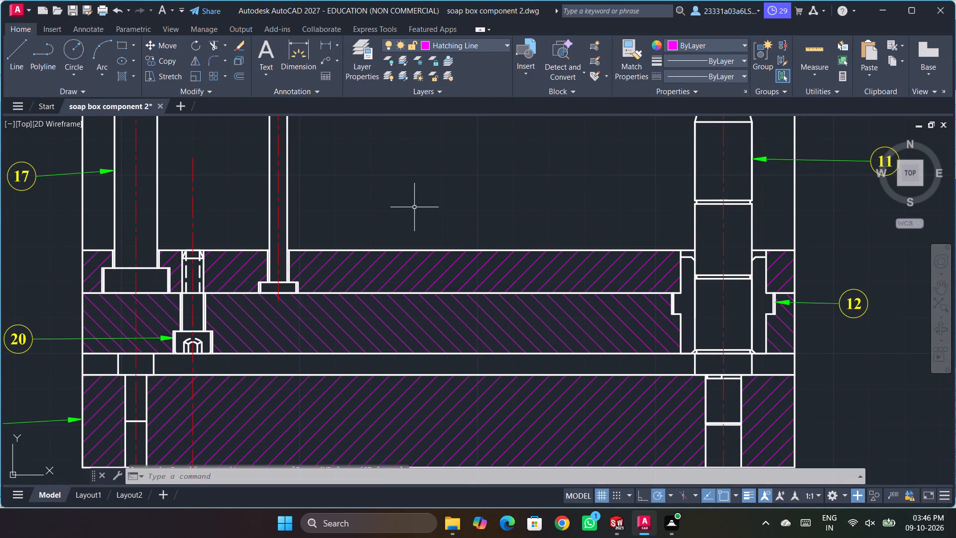
{"action": "scroll", "coordinate": [115, 260], "scroll_direction": "up", "scroll_amount": 3}
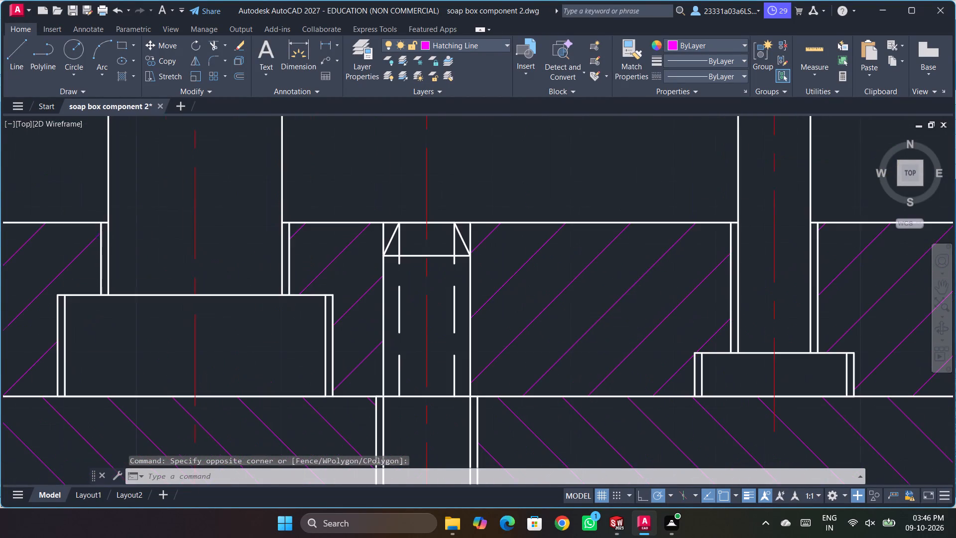
{"action": "scroll", "coordinate": [117, 260], "scroll_direction": "up", "scroll_amount": 1}
{"action": "scroll", "coordinate": [117, 260], "scroll_direction": "down", "scroll_amount": 5}
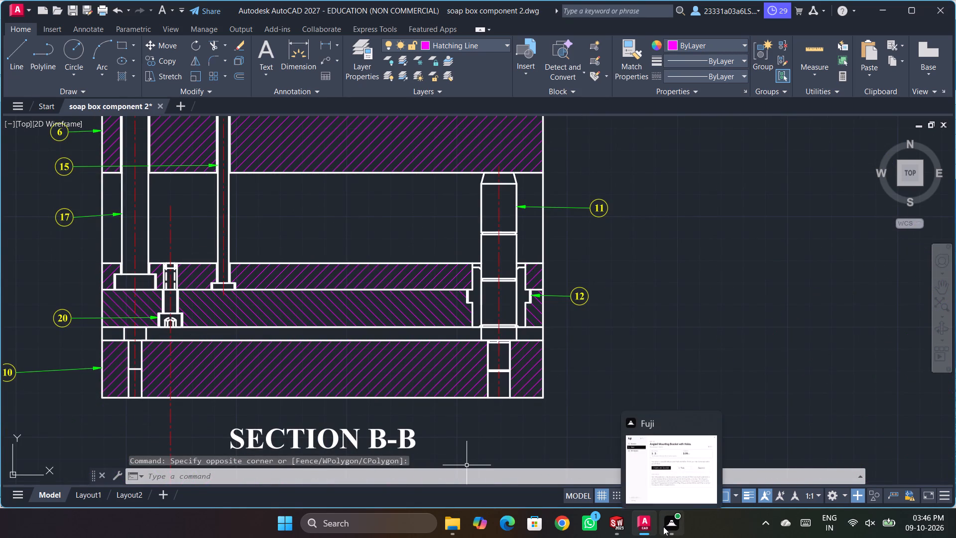
Switch to SolidWorks and examine Assem1 from several sides, especially the ejector plates, guide pillar and bottom plate holes.
{"action": "left_click", "coordinate": [616, 527]}
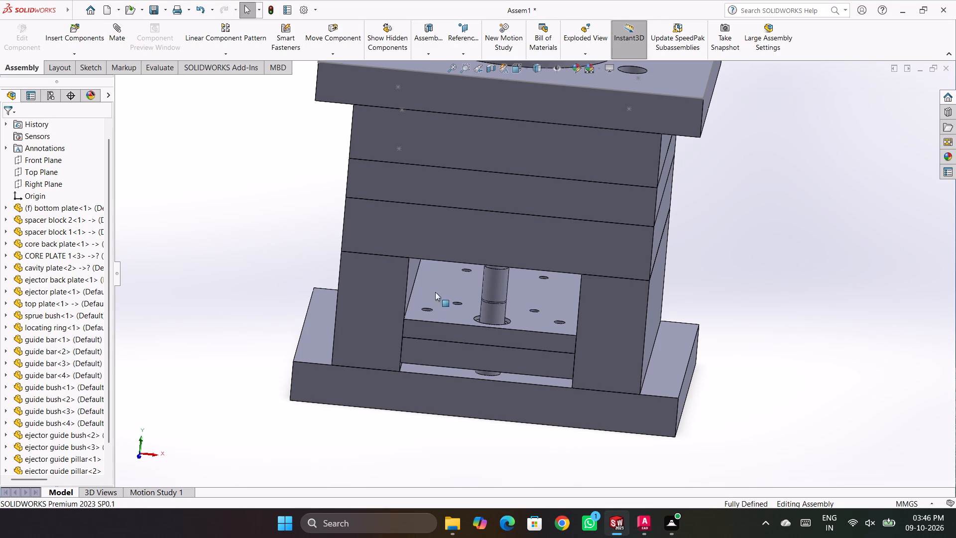
{"action": "scroll", "coordinate": [384, 298], "scroll_direction": "up", "scroll_amount": 2}
{"action": "scroll", "coordinate": [486, 403], "scroll_direction": "down", "scroll_amount": 1}
{"action": "scroll", "coordinate": [444, 409], "scroll_direction": "up", "scroll_amount": 3}
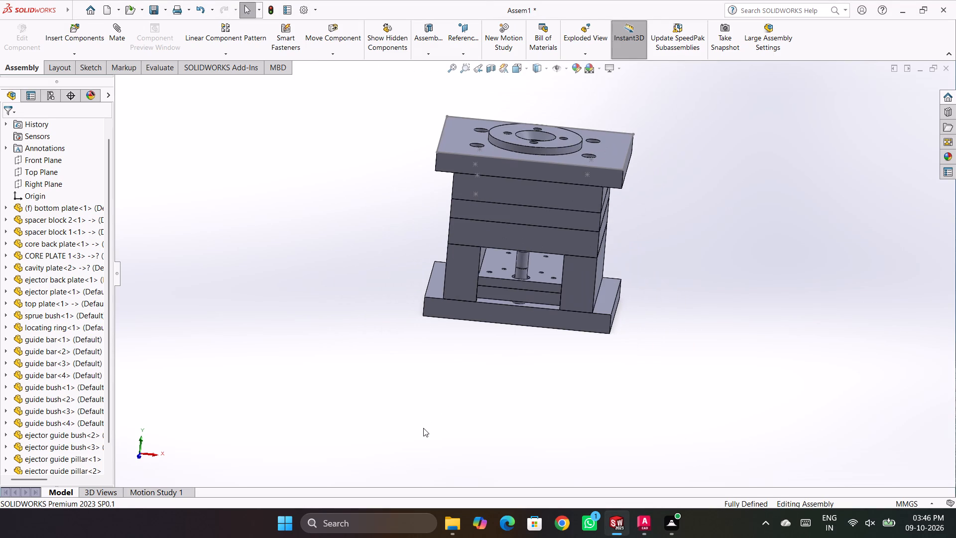
{"action": "scroll", "coordinate": [556, 297], "scroll_direction": "down", "scroll_amount": 1}
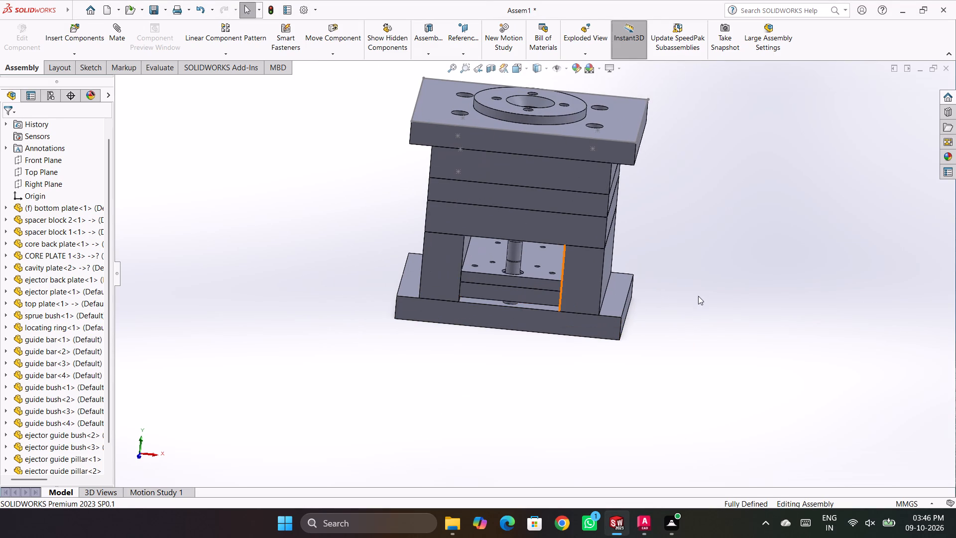
{"action": "middle_click_drag", "start_coordinate": [496, 391], "coordinate": [457, 335]}
{"action": "scroll", "coordinate": [446, 263], "scroll_direction": "down", "scroll_amount": 2}
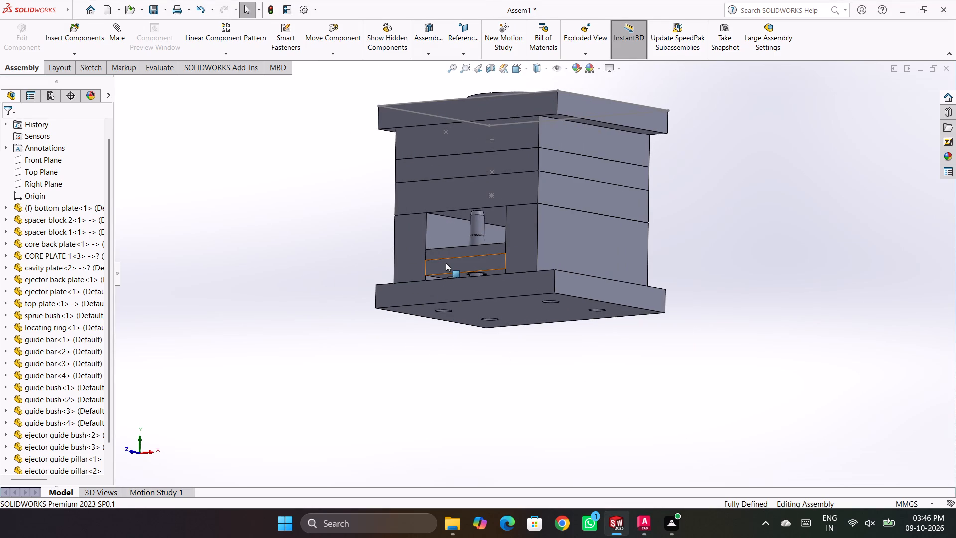
{"action": "scroll", "coordinate": [446, 263], "scroll_direction": "down", "scroll_amount": 7}
{"action": "scroll", "coordinate": [473, 408], "scroll_direction": "up", "scroll_amount": 1}
{"action": "middle_click_drag", "start_coordinate": [418, 456], "coordinate": [478, 397]}
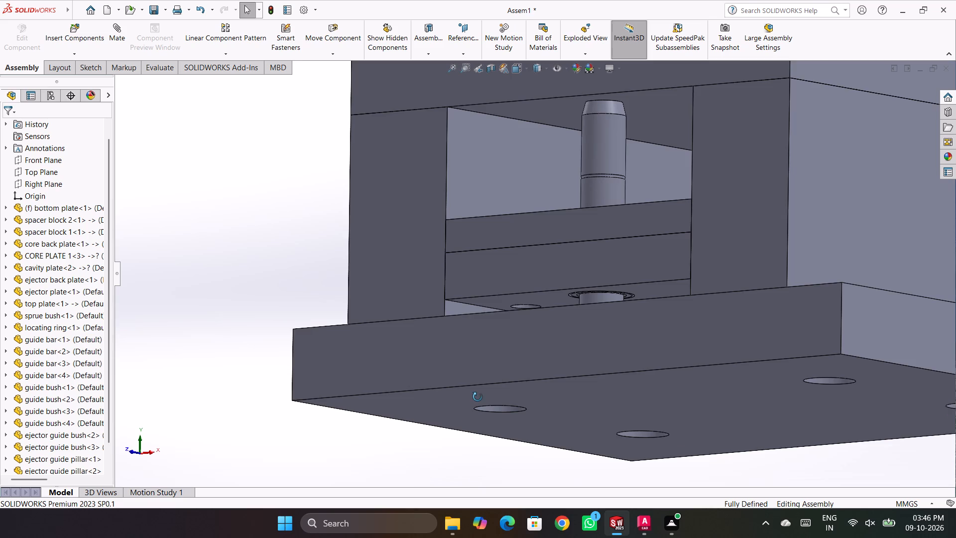
{"action": "middle_click_drag", "start_coordinate": [478, 397], "coordinate": [476, 378]}
{"action": "scroll", "coordinate": [482, 379], "scroll_direction": "up", "scroll_amount": 7}
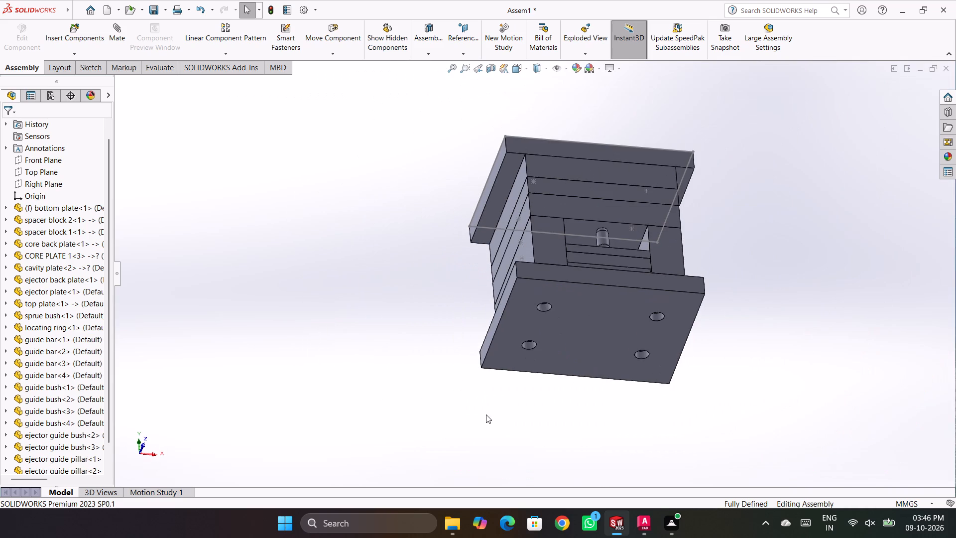
{"action": "middle_click_drag", "start_coordinate": [486, 414], "coordinate": [426, 537]}
{"action": "scroll", "coordinate": [514, 287], "scroll_direction": "down", "scroll_amount": 5}
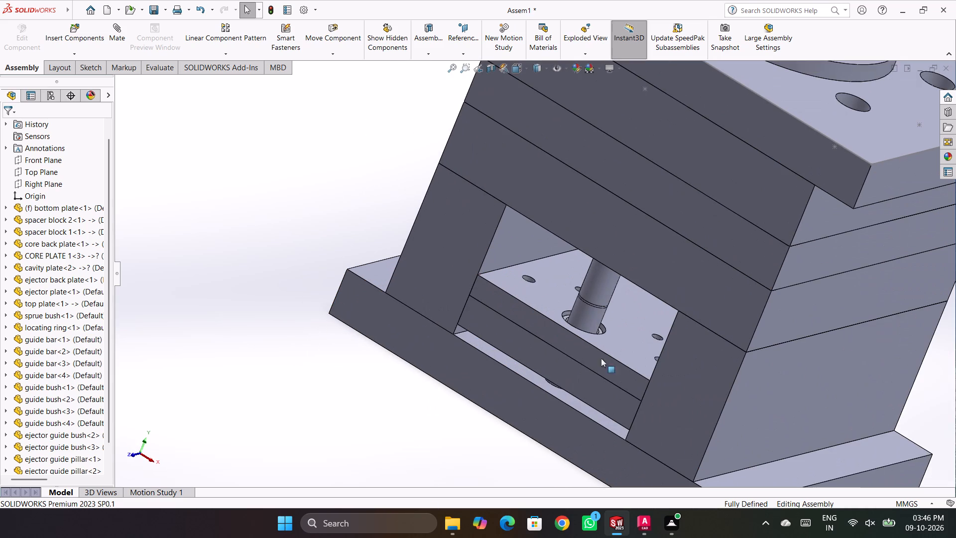
{"action": "middle_click_drag", "start_coordinate": [383, 430], "coordinate": [409, 486]}
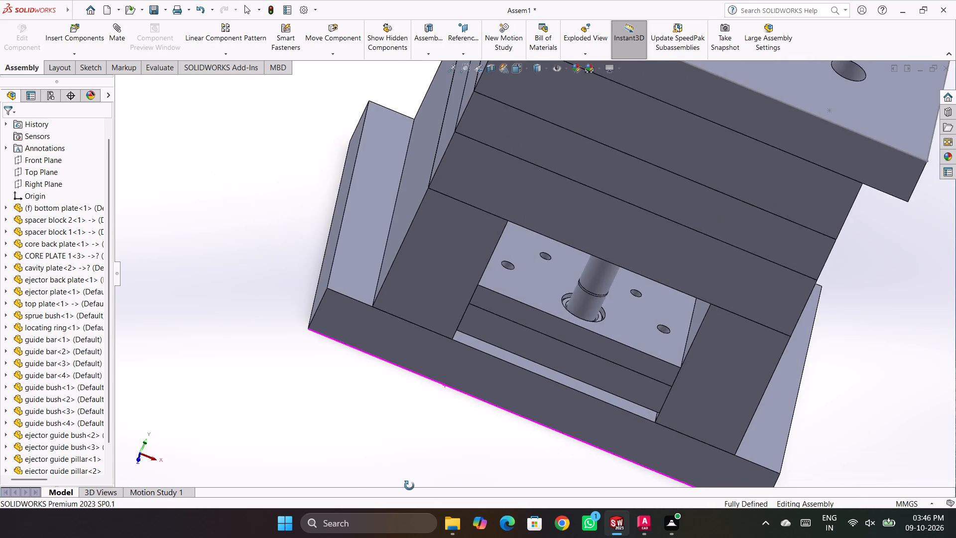
{"action": "middle_click_drag", "start_coordinate": [409, 486], "coordinate": [404, 441]}
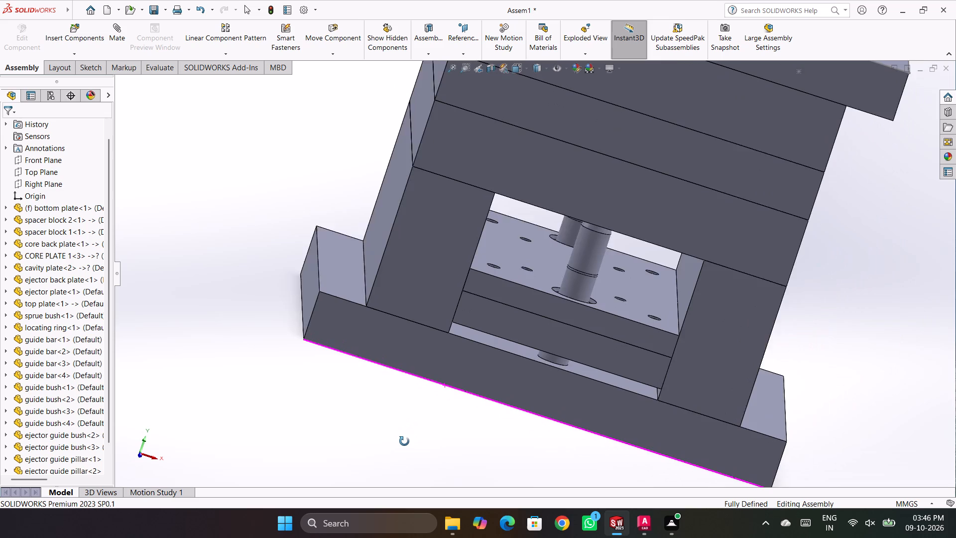
{"action": "middle_click_drag", "start_coordinate": [404, 441], "coordinate": [402, 442]}
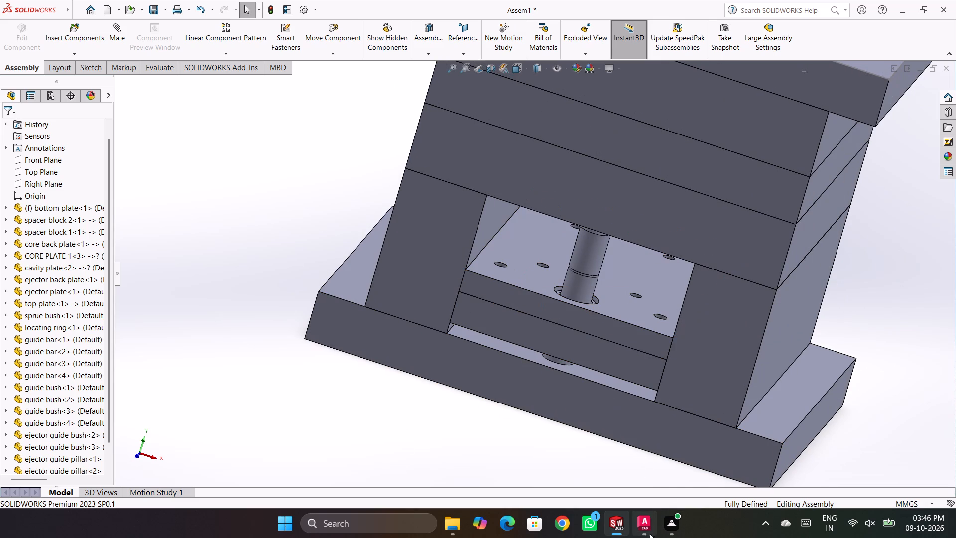
Switch to AutoCAD and compare Section B-B with the plan view on the injection mould sheet, especially the holes along section line A-A.
{"action": "left_click", "coordinate": [638, 525]}
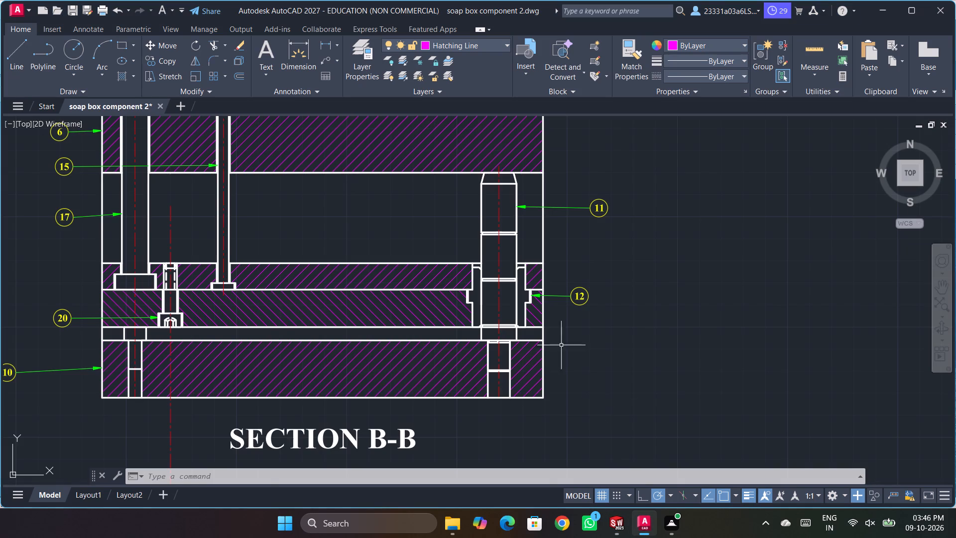
{"action": "scroll", "coordinate": [551, 311], "scroll_direction": "down", "scroll_amount": 3}
{"action": "scroll", "coordinate": [648, 306], "scroll_direction": "up", "scroll_amount": 4}
{"action": "scroll", "coordinate": [652, 311], "scroll_direction": "down", "scroll_amount": 5}
{"action": "scroll", "coordinate": [545, 390], "scroll_direction": "up", "scroll_amount": 2}
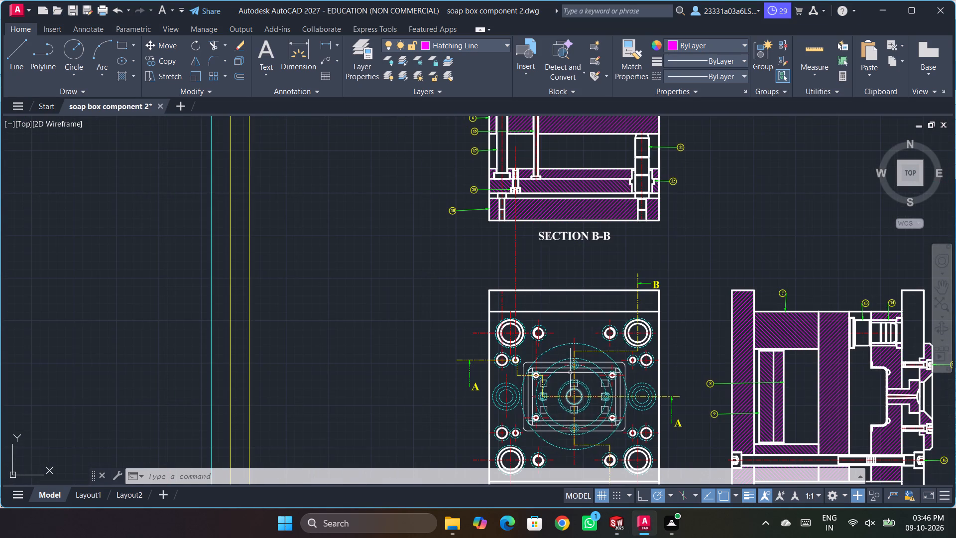
{"action": "scroll", "coordinate": [572, 363], "scroll_direction": "down", "scroll_amount": 2}
{"action": "scroll", "coordinate": [543, 295], "scroll_direction": "up", "scroll_amount": 3}
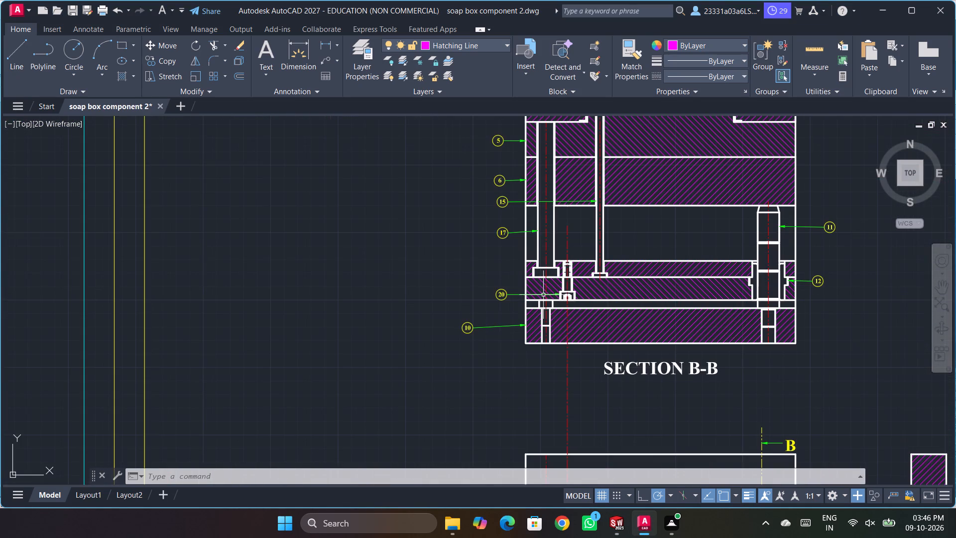
{"action": "scroll", "coordinate": [543, 295], "scroll_direction": "down", "scroll_amount": 3}
{"action": "scroll", "coordinate": [572, 423], "scroll_direction": "up", "scroll_amount": 2}
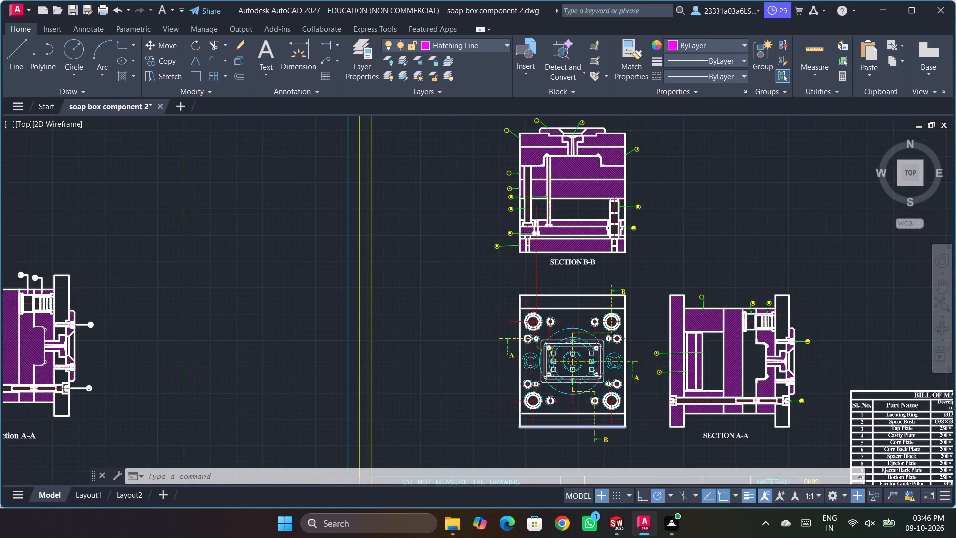
{"action": "scroll", "coordinate": [572, 425], "scroll_direction": "up", "scroll_amount": 1}
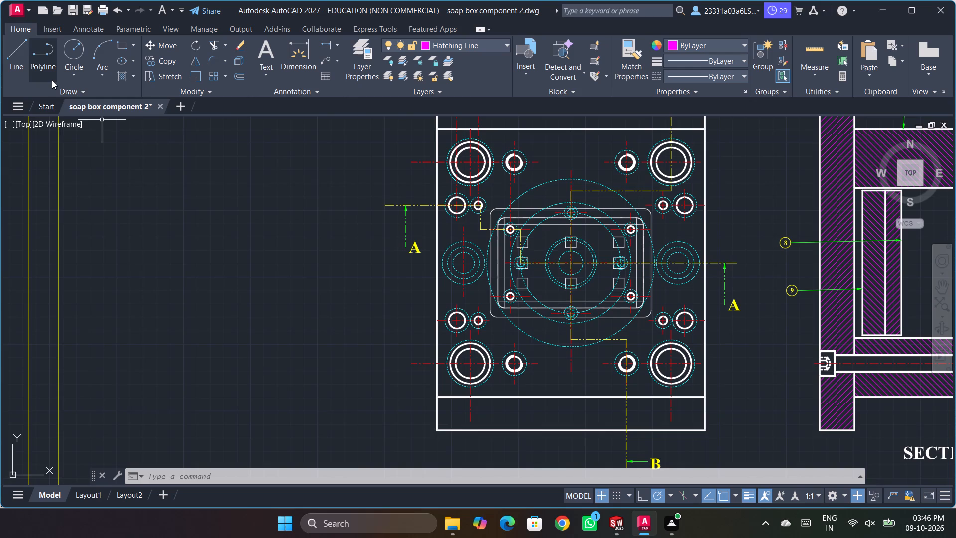
Measure the horizontal and vertical offsets from the larger upper-left hole on section line A-A to the mould centre in the hatched sheet's plan view.
{"action": "right_click", "coordinate": [257, 264]}
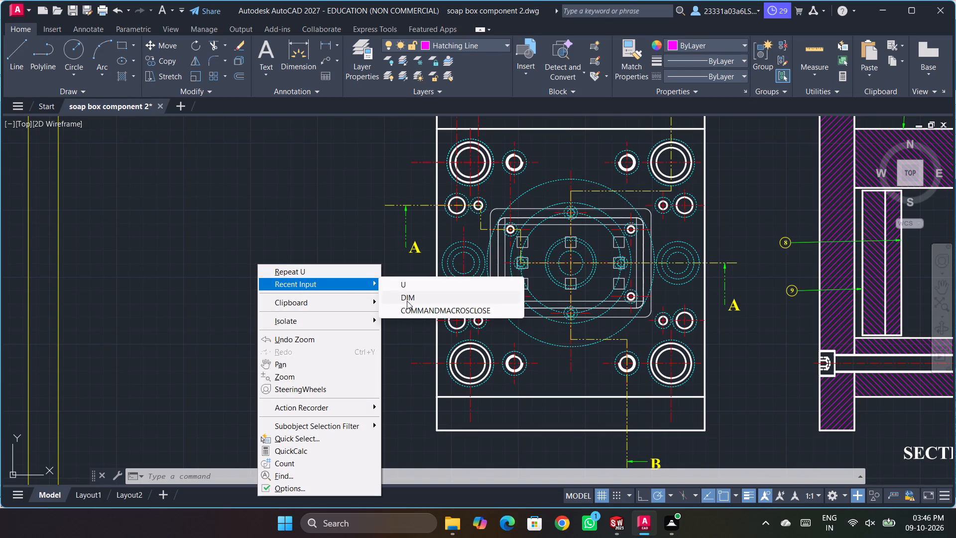
{"action": "left_click", "coordinate": [407, 301]}
{"action": "scroll", "coordinate": [457, 208], "scroll_direction": "up", "scroll_amount": 4}
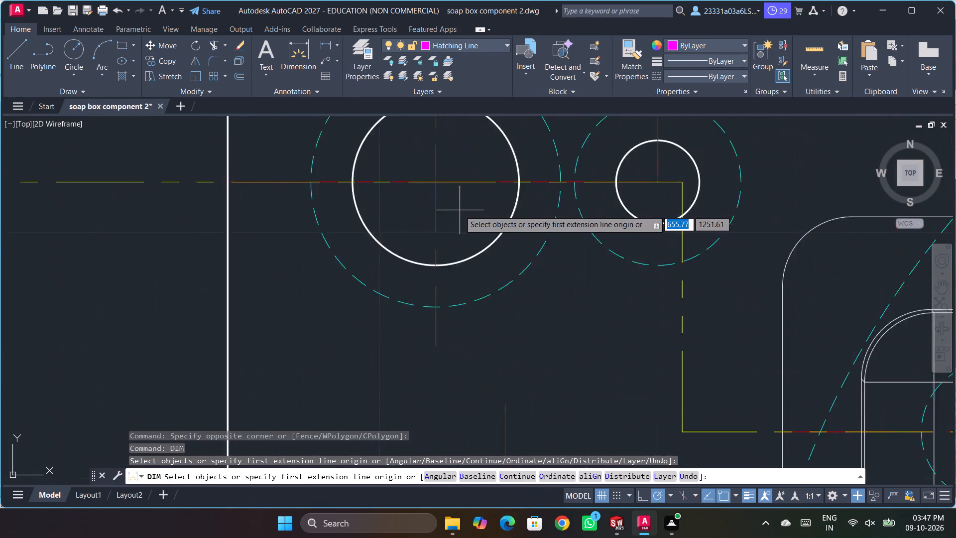
{"action": "scroll", "coordinate": [460, 210], "scroll_direction": "up", "scroll_amount": 2}
{"action": "left_click", "coordinate": [423, 163]}
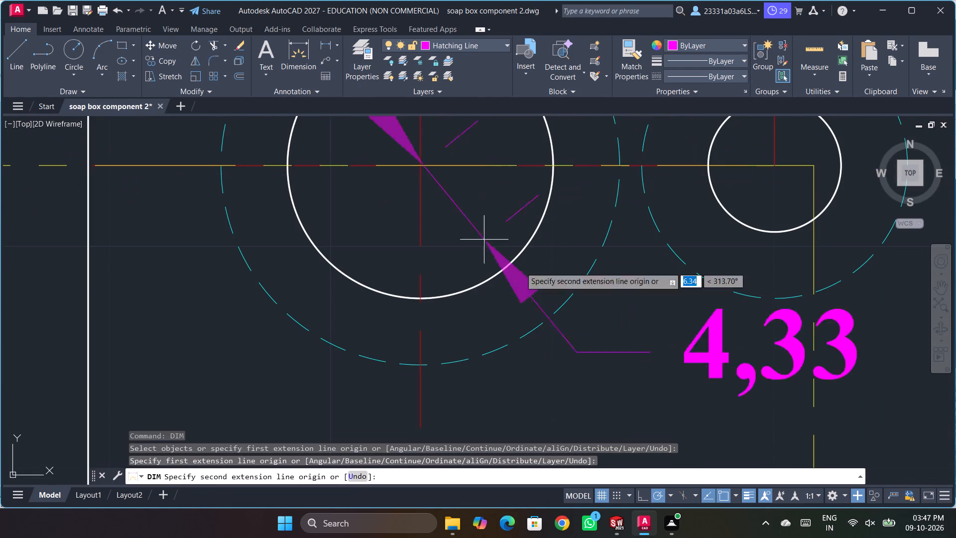
{"action": "scroll", "coordinate": [540, 284], "scroll_direction": "up", "scroll_amount": 5}
{"action": "scroll", "coordinate": [630, 338], "scroll_direction": "down", "scroll_amount": 11}
{"action": "scroll", "coordinate": [682, 366], "scroll_direction": "up", "scroll_amount": 2}
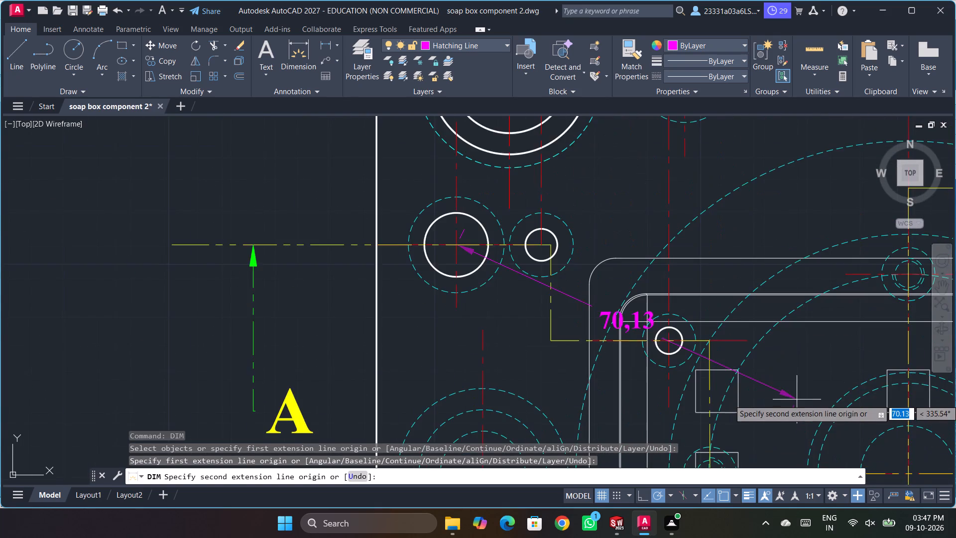
{"action": "scroll", "coordinate": [784, 381], "scroll_direction": "down", "scroll_amount": 4}
{"action": "scroll", "coordinate": [798, 402], "scroll_direction": "up", "scroll_amount": 4}
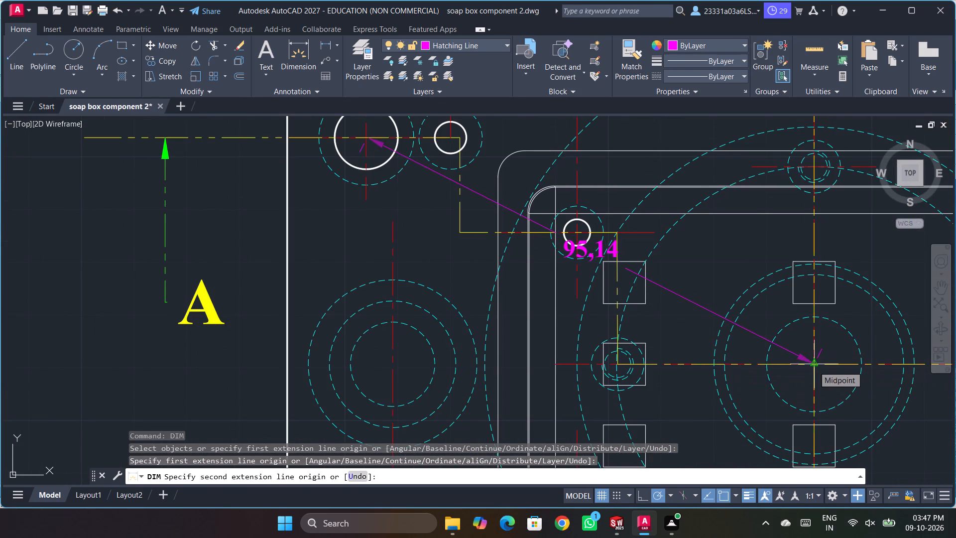
{"action": "left_click", "coordinate": [814, 367]}
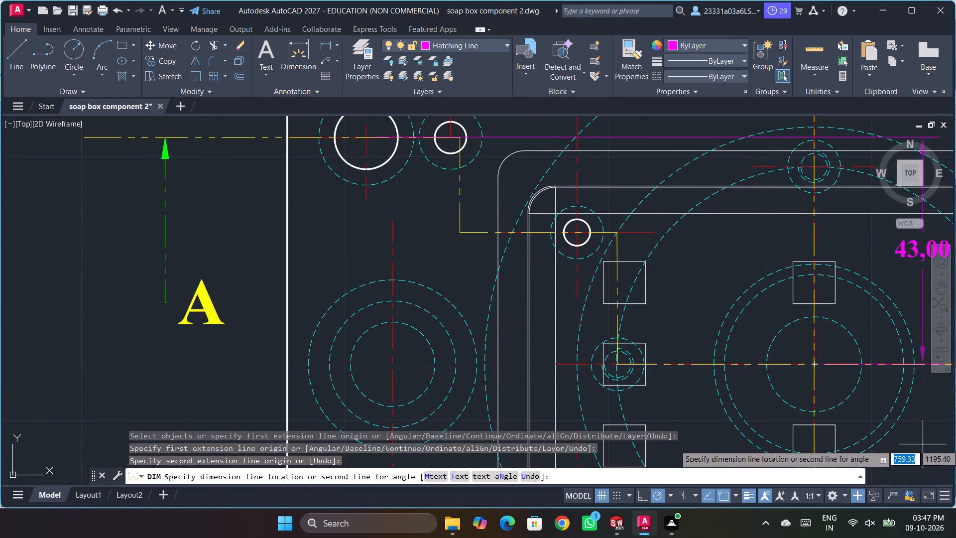
{"action": "scroll", "coordinate": [606, 329], "scroll_direction": "up", "scroll_amount": 3}
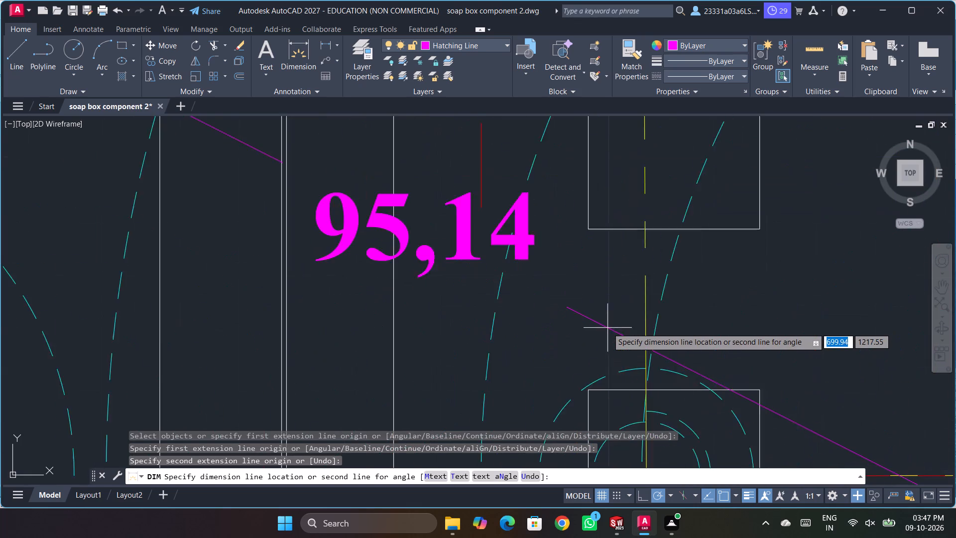
{"action": "scroll", "coordinate": [607, 328], "scroll_direction": "up", "scroll_amount": 1}
{"action": "scroll", "coordinate": [607, 328], "scroll_direction": "down", "scroll_amount": 8}
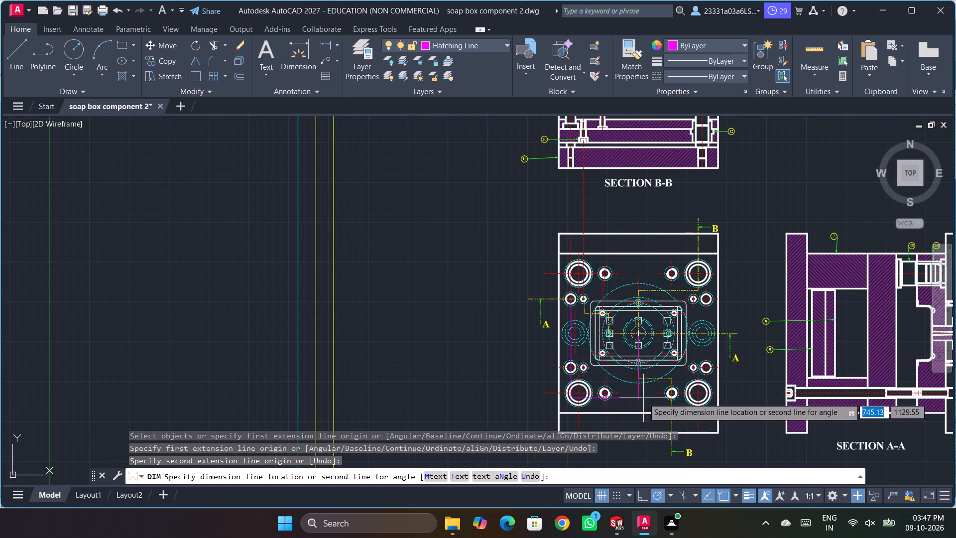
{"action": "scroll", "coordinate": [621, 405], "scroll_direction": "up", "scroll_amount": 4}
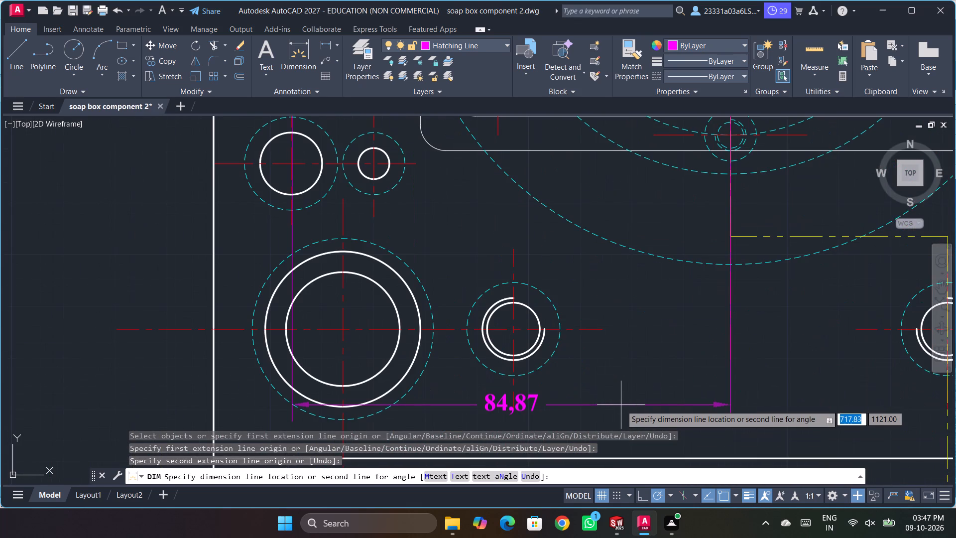
{"action": "key", "text": "Escape"}
Examine the unhatched drawing set, especially the plan view's holes around the cavity.
{"action": "scroll", "coordinate": [625, 398], "scroll_direction": "up", "scroll_amount": 6}
{"action": "scroll", "coordinate": [630, 391], "scroll_direction": "down", "scroll_amount": 12}
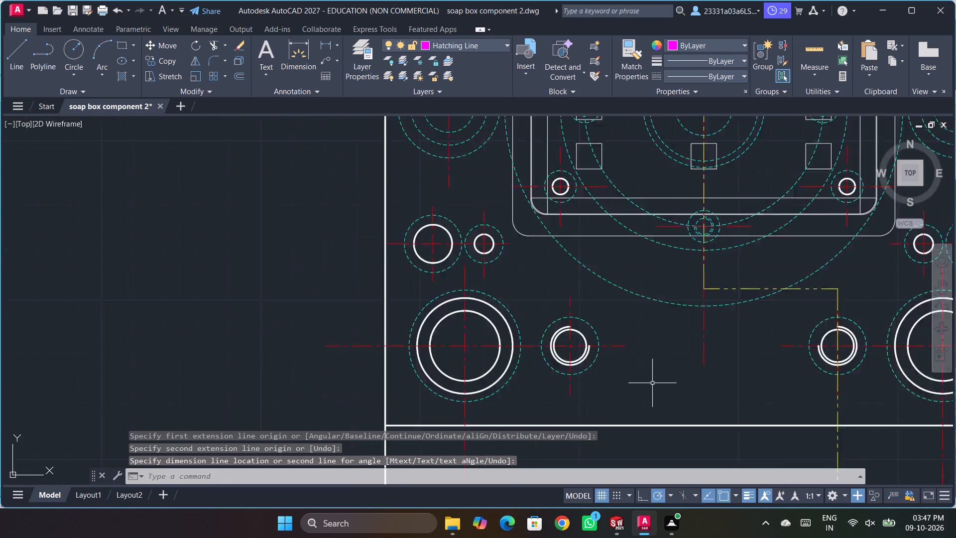
{"action": "scroll", "coordinate": [652, 383], "scroll_direction": "down", "scroll_amount": 2}
{"action": "scroll", "coordinate": [686, 338], "scroll_direction": "down", "scroll_amount": 5}
{"action": "scroll", "coordinate": [586, 437], "scroll_direction": "up", "scroll_amount": 2}
{"action": "scroll", "coordinate": [625, 343], "scroll_direction": "up", "scroll_amount": 3}
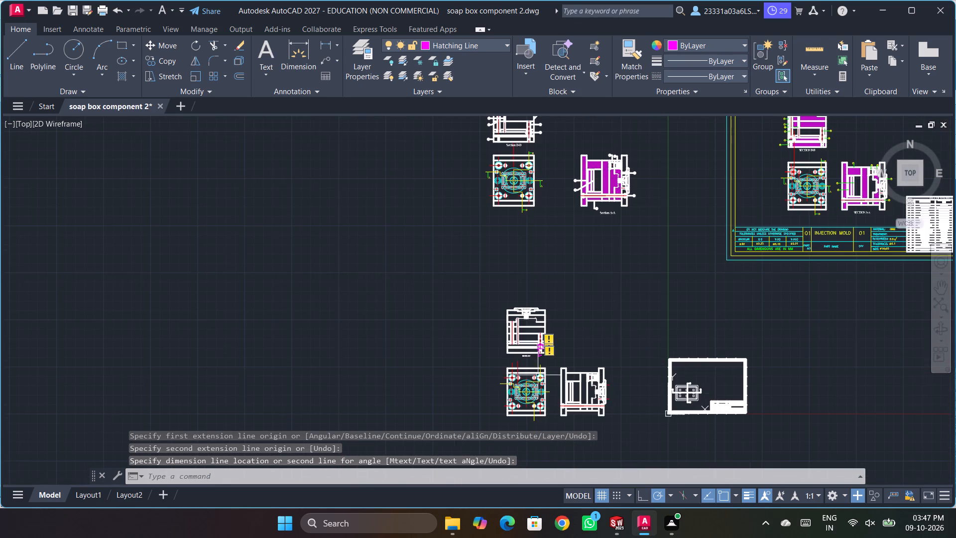
{"action": "scroll", "coordinate": [508, 360], "scroll_direction": "up", "scroll_amount": 2}
{"action": "left_click", "coordinate": [632, 298]}
{"action": "left_click", "coordinate": [640, 319]}
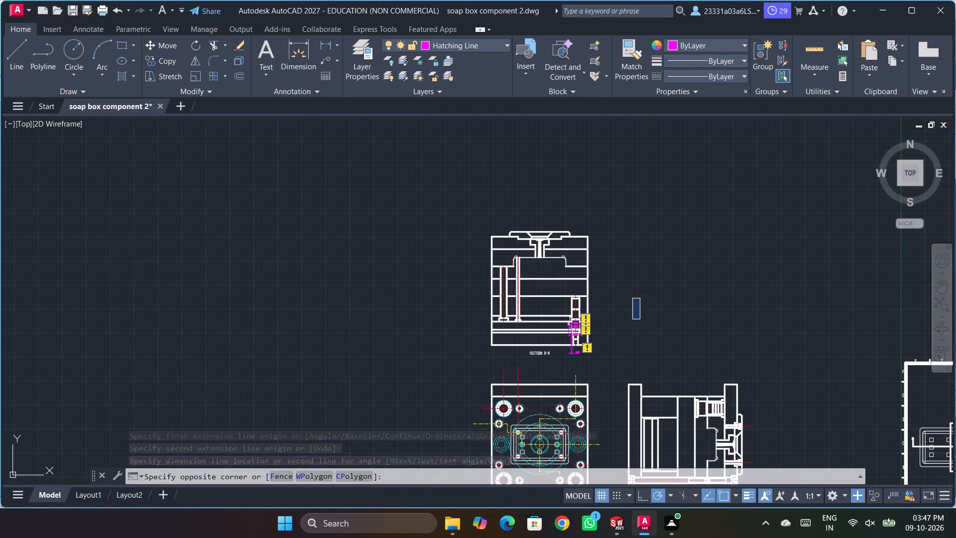
{"action": "scroll", "coordinate": [517, 299], "scroll_direction": "up", "scroll_amount": 4}
{"action": "scroll", "coordinate": [525, 294], "scroll_direction": "down", "scroll_amount": 6}
{"action": "scroll", "coordinate": [539, 389], "scroll_direction": "up", "scroll_amount": 2}
{"action": "scroll", "coordinate": [519, 304], "scroll_direction": "up", "scroll_amount": 2}
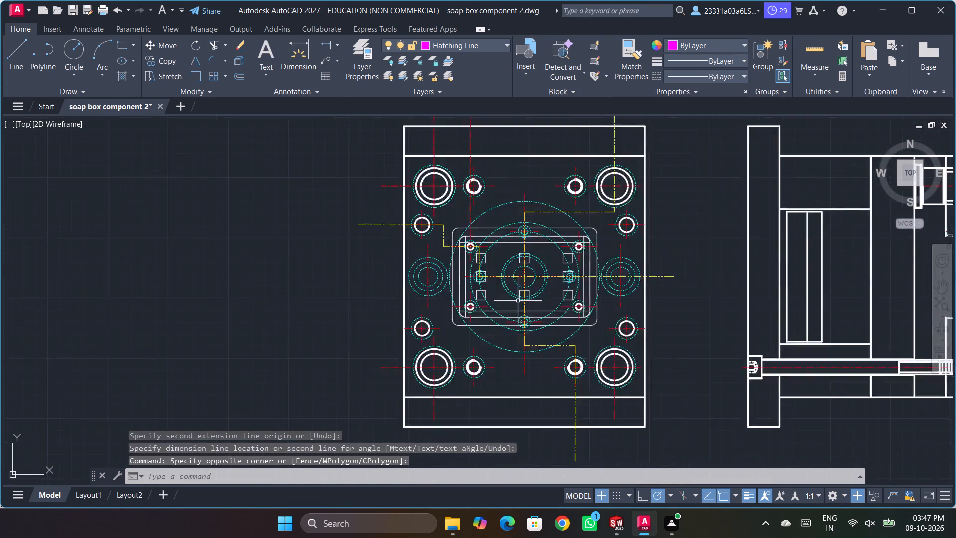
{"action": "scroll", "coordinate": [518, 301], "scroll_direction": "up", "scroll_amount": 1}
{"action": "scroll", "coordinate": [470, 223], "scroll_direction": "down", "scroll_amount": 2}
{"action": "scroll", "coordinate": [458, 194], "scroll_direction": "up", "scroll_amount": 1}
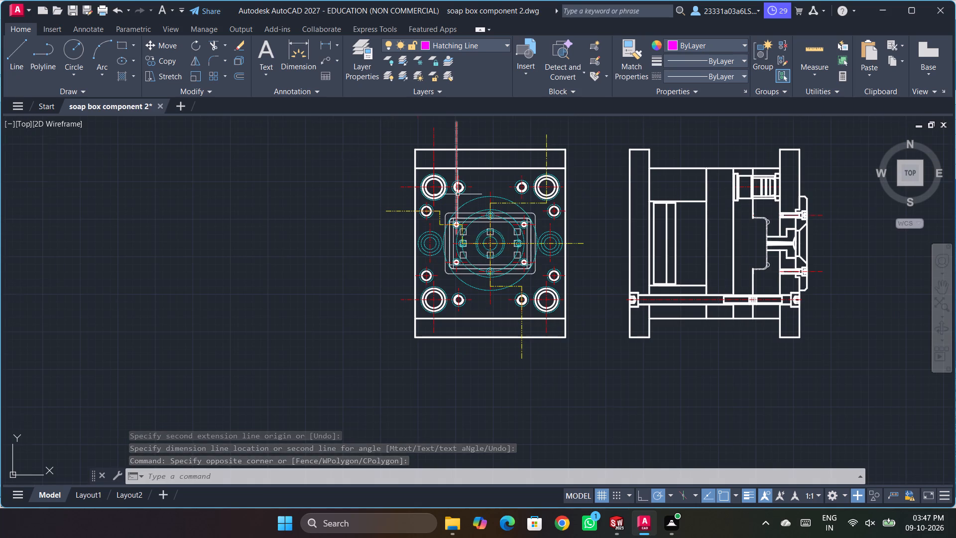
{"action": "scroll", "coordinate": [446, 230], "scroll_direction": "up", "scroll_amount": 2}
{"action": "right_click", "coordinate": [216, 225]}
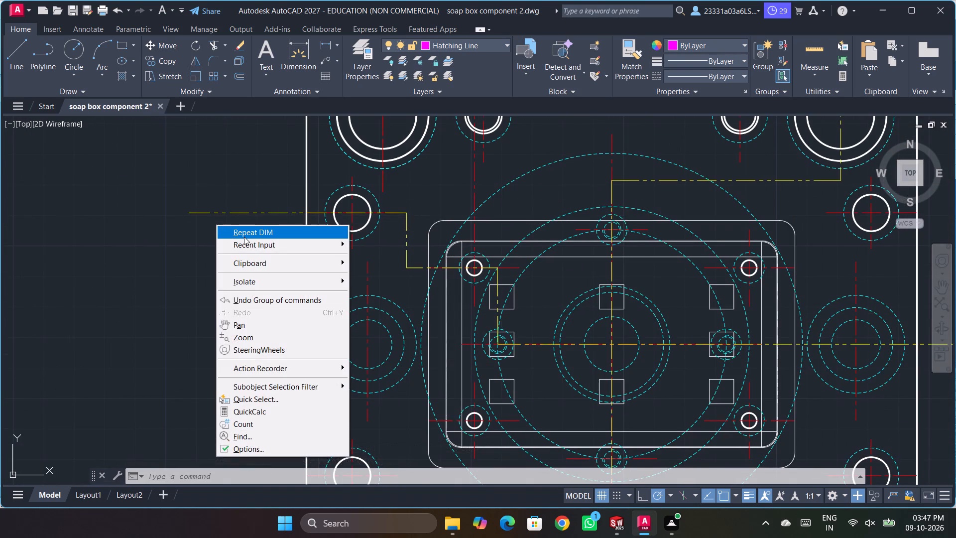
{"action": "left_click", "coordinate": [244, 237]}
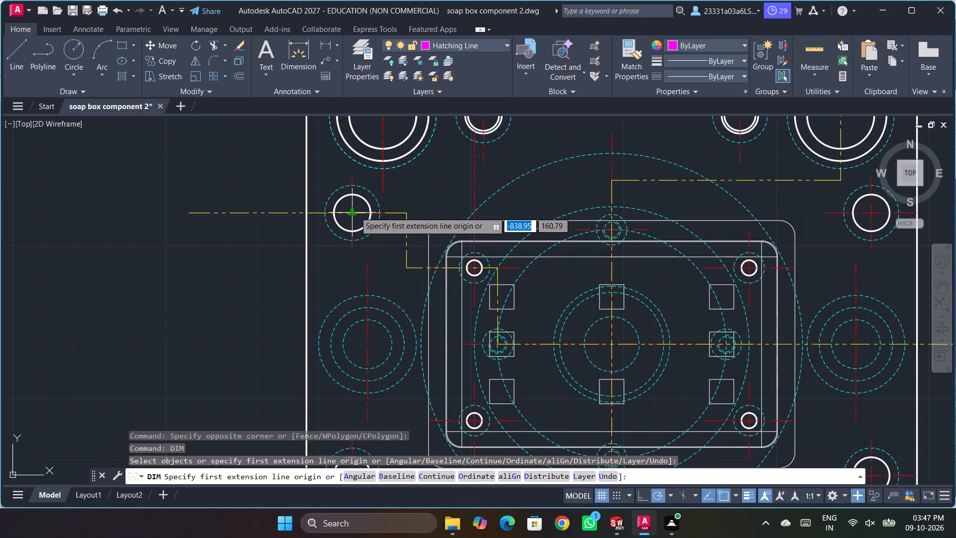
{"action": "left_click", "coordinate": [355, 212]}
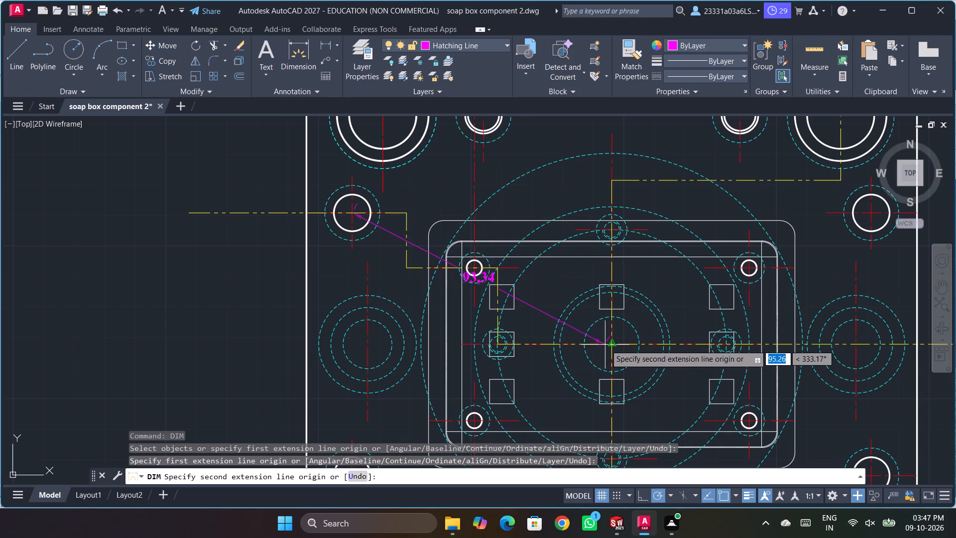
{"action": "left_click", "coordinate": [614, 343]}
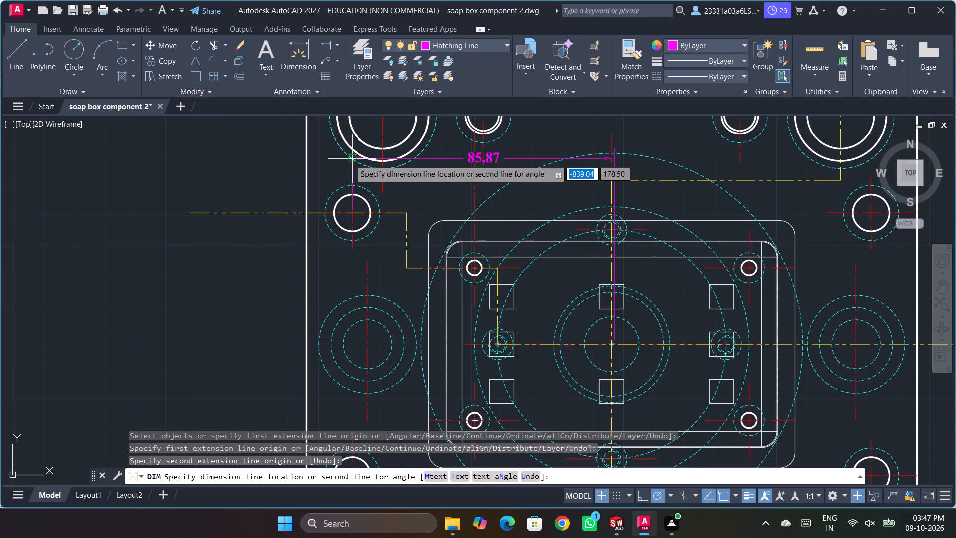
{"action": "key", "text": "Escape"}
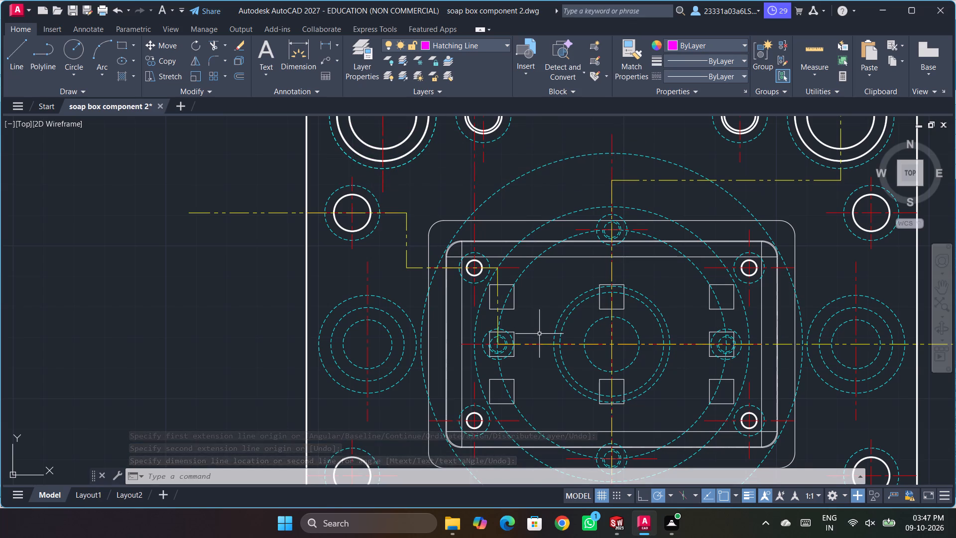
Measure the horizontal offset from the mould centre to the larger upper-left hole on section line A-A in the unhatched plan view.
{"action": "right_click", "coordinate": [82, 210]}
{"action": "left_click", "coordinate": [100, 217]}
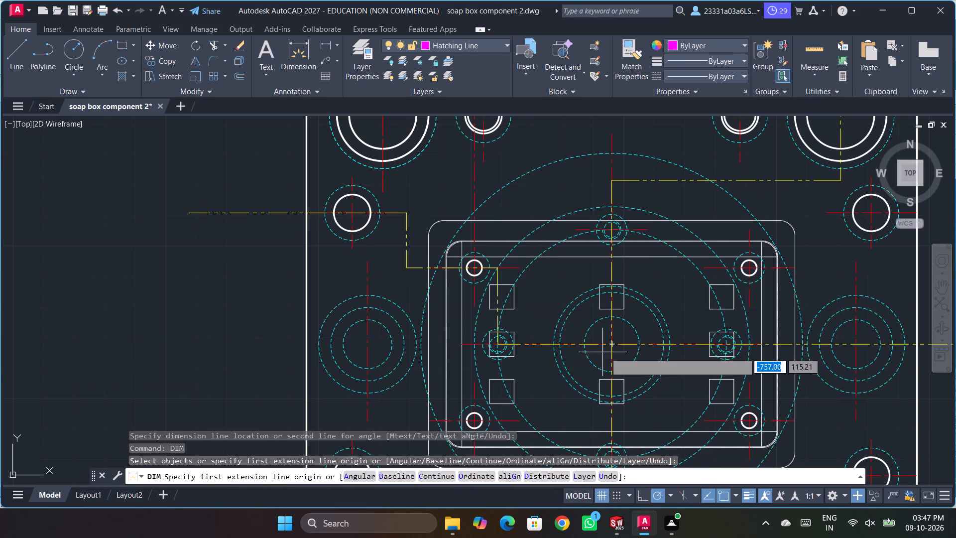
{"action": "scroll", "coordinate": [611, 345], "scroll_direction": "up", "scroll_amount": 5}
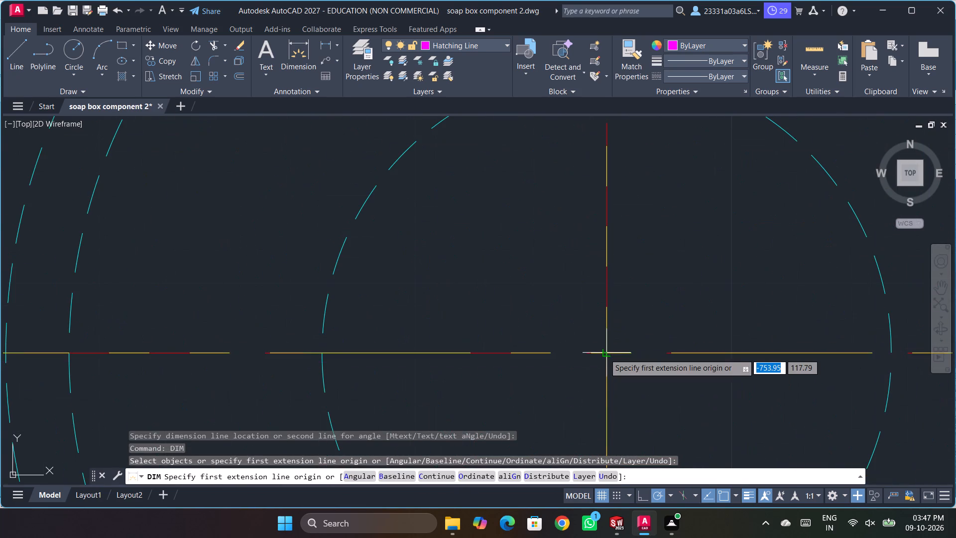
{"action": "left_click", "coordinate": [607, 353]}
{"action": "scroll", "coordinate": [542, 383], "scroll_direction": "up", "scroll_amount": 5}
{"action": "scroll", "coordinate": [542, 377], "scroll_direction": "down", "scroll_amount": 12}
{"action": "left_click", "coordinate": [294, 243]}
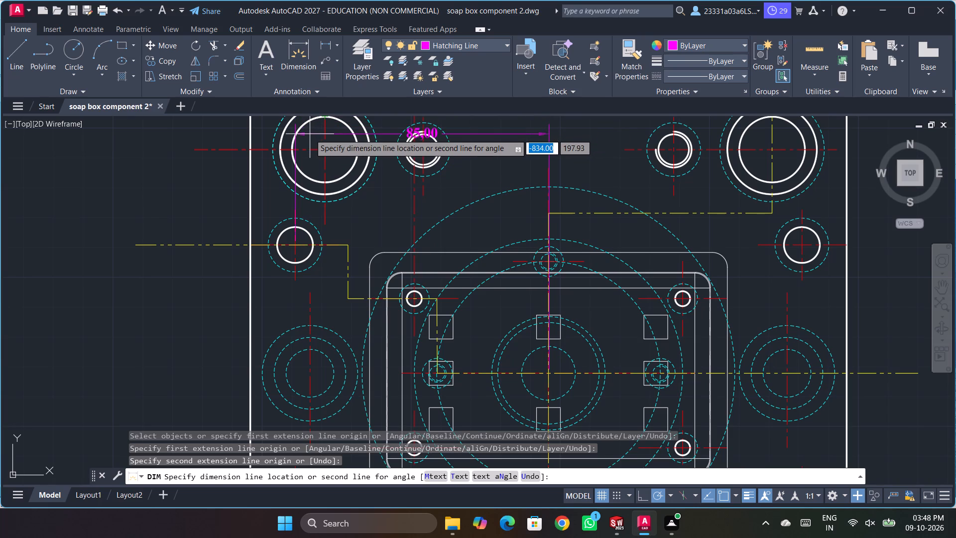
{"action": "key", "text": "Escape"}
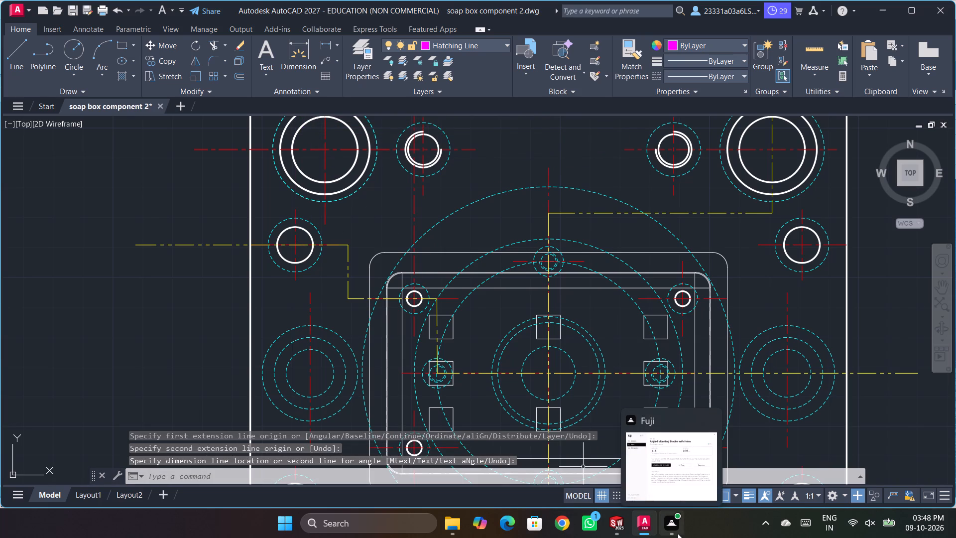
Dimension the vertical distance from the larger upper-left hole on section line A-A to the mould centre, placing it outside the plate.
{"action": "right_click", "coordinate": [157, 193]}
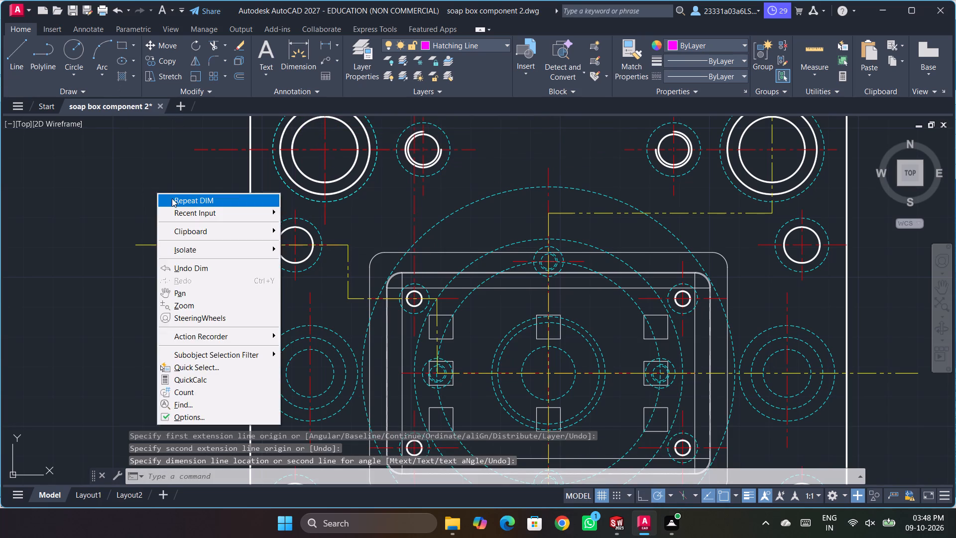
{"action": "left_click", "coordinate": [174, 198]}
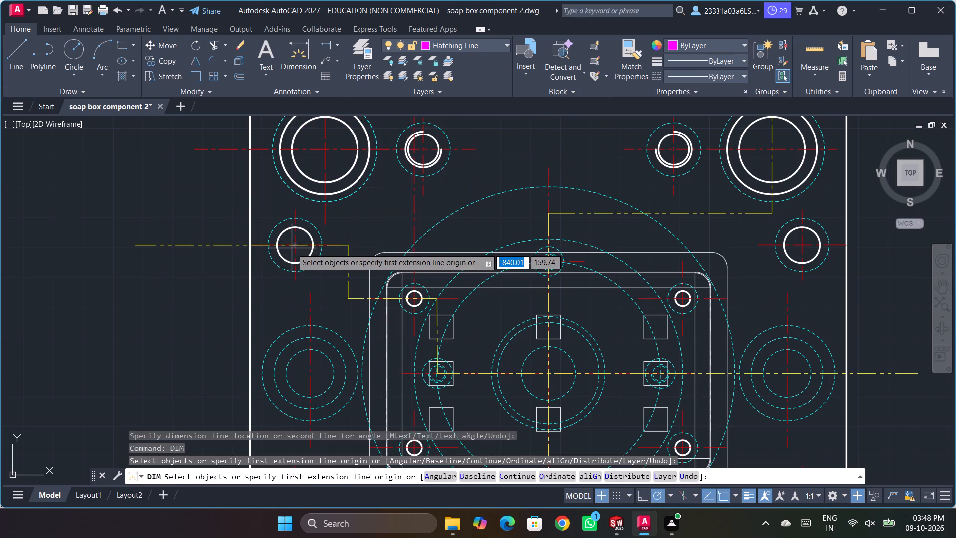
{"action": "scroll", "coordinate": [292, 245], "scroll_direction": "up", "scroll_amount": 5}
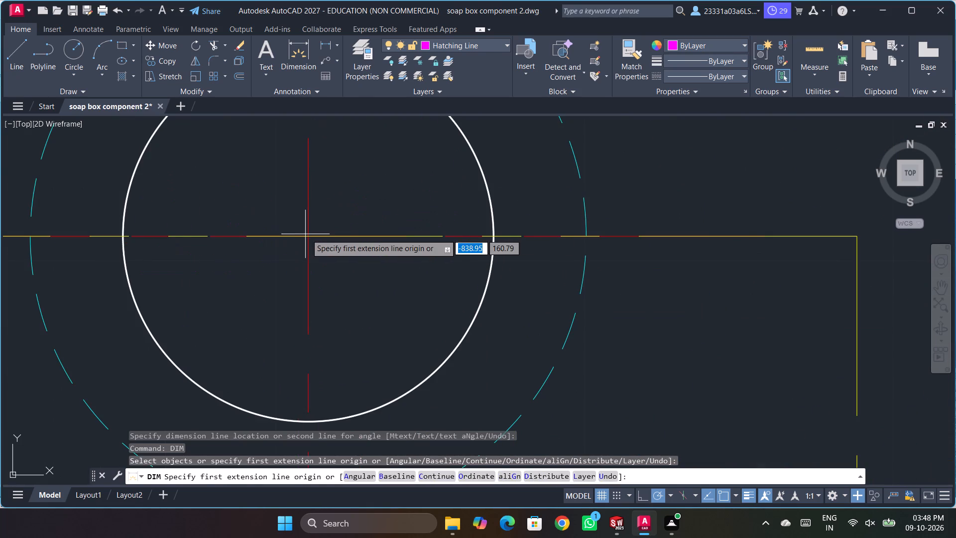
{"action": "left_click", "coordinate": [309, 237]}
{"action": "scroll", "coordinate": [393, 364], "scroll_direction": "up", "scroll_amount": 6}
{"action": "scroll", "coordinate": [398, 353], "scroll_direction": "down", "scroll_amount": 13}
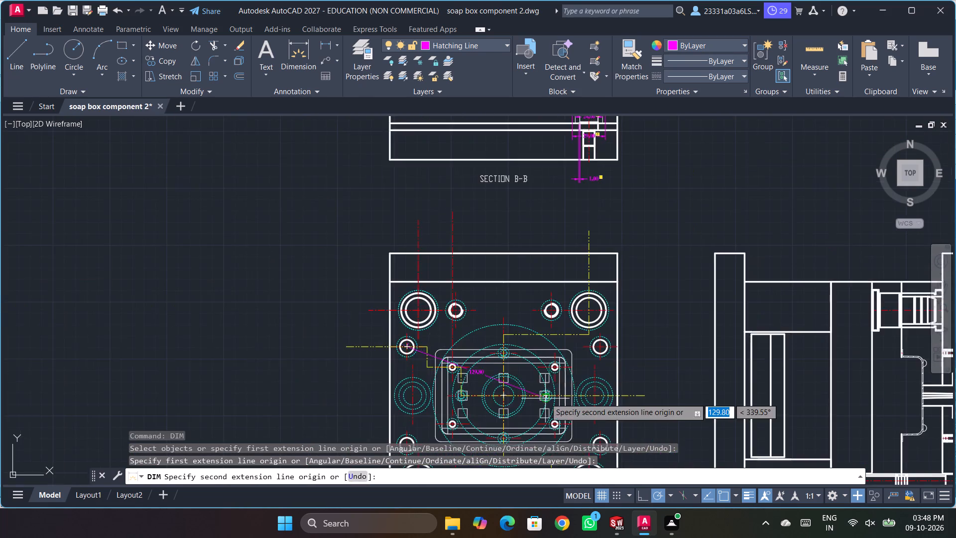
{"action": "scroll", "coordinate": [547, 399], "scroll_direction": "down", "scroll_amount": 3}
{"action": "scroll", "coordinate": [523, 403], "scroll_direction": "up", "scroll_amount": 4}
{"action": "scroll", "coordinate": [514, 321], "scroll_direction": "up", "scroll_amount": 5}
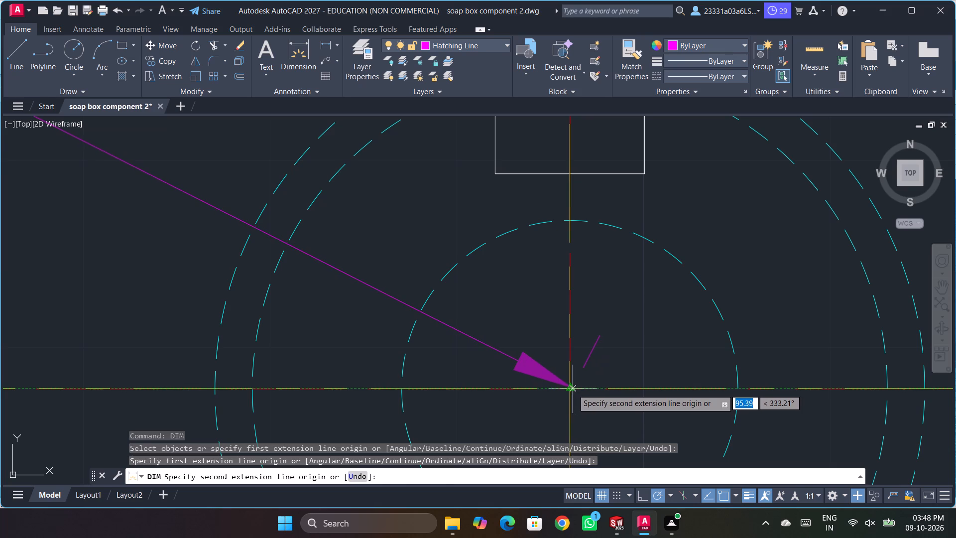
{"action": "left_click", "coordinate": [573, 389]}
{"action": "scroll", "coordinate": [527, 402], "scroll_direction": "up", "scroll_amount": 6}
{"action": "scroll", "coordinate": [529, 402], "scroll_direction": "down", "scroll_amount": 7}
{"action": "scroll", "coordinate": [556, 363], "scroll_direction": "down", "scroll_amount": 2}
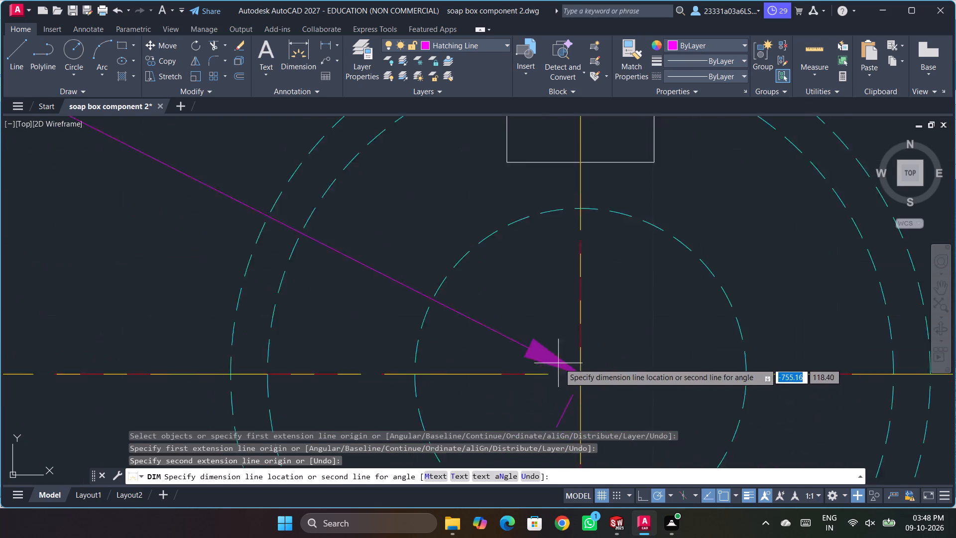
{"action": "scroll", "coordinate": [559, 363], "scroll_direction": "down", "scroll_amount": 4}
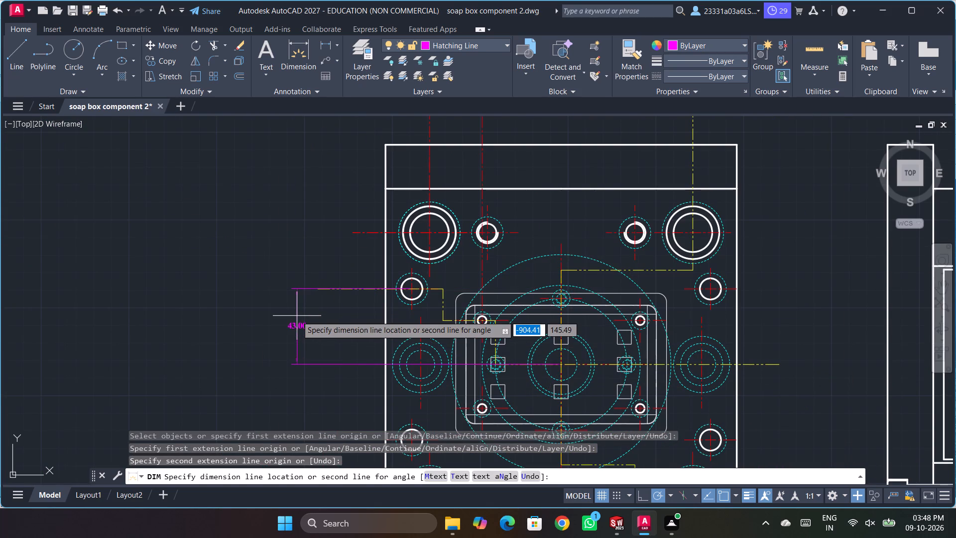
{"action": "left_click", "coordinate": [296, 316]}
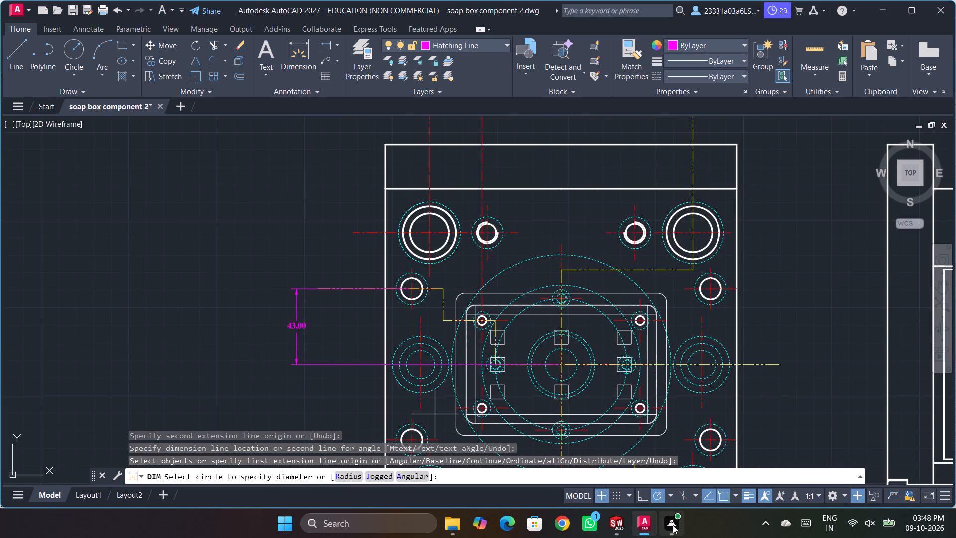
Switch to SolidWorks and open the ejector plate part from Assem1.
{"action": "left_click", "coordinate": [616, 521]}
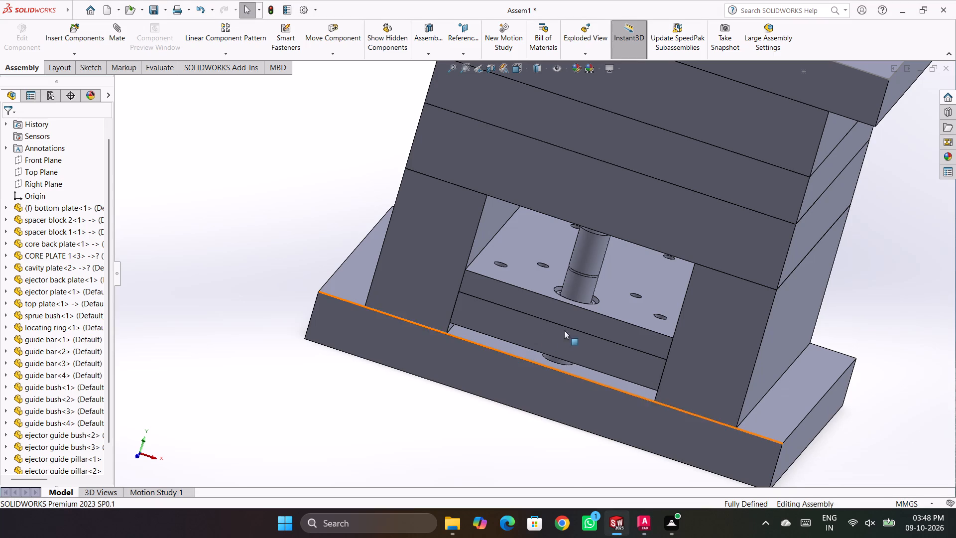
{"action": "right_click", "coordinate": [520, 245]}
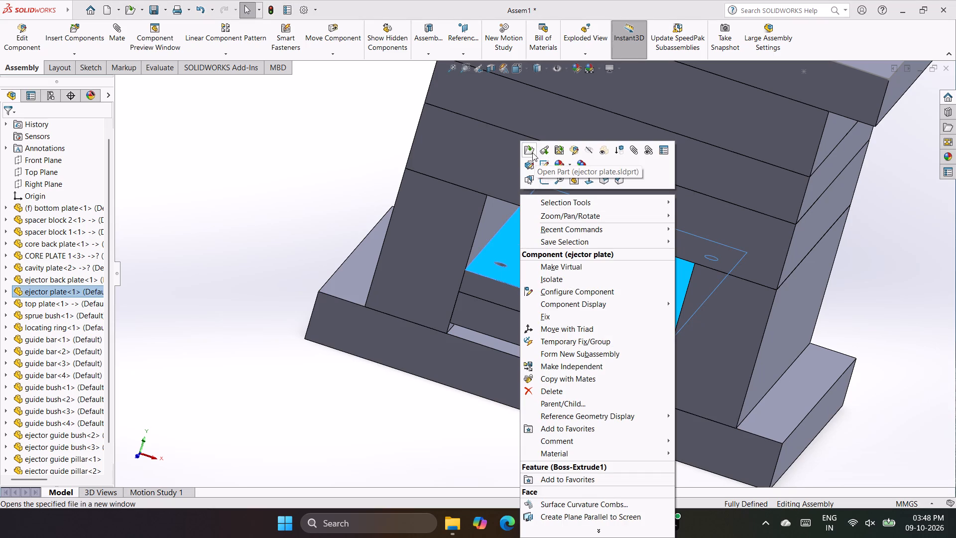
{"action": "left_click", "coordinate": [532, 151]}
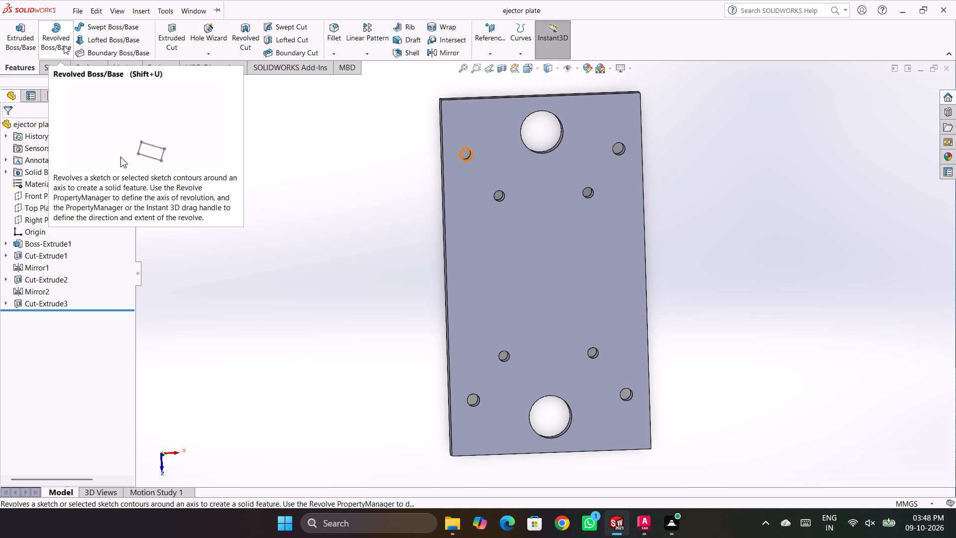
Sketch a circle on the ejector plate's large face, centred about 34.5 mm horizontally and 84.5 mm vertically from the origin.
{"action": "left_click", "coordinate": [44, 69]}
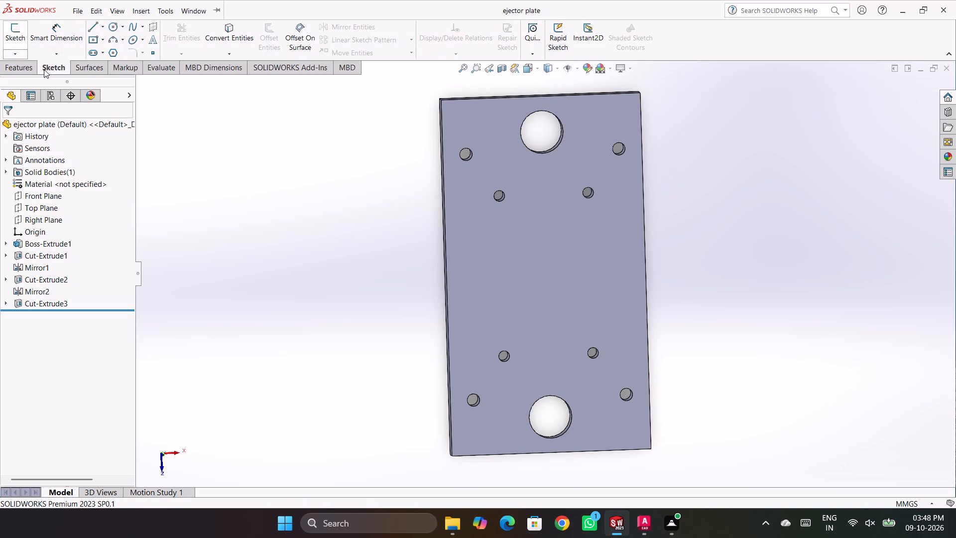
{"action": "left_click", "coordinate": [115, 27]}
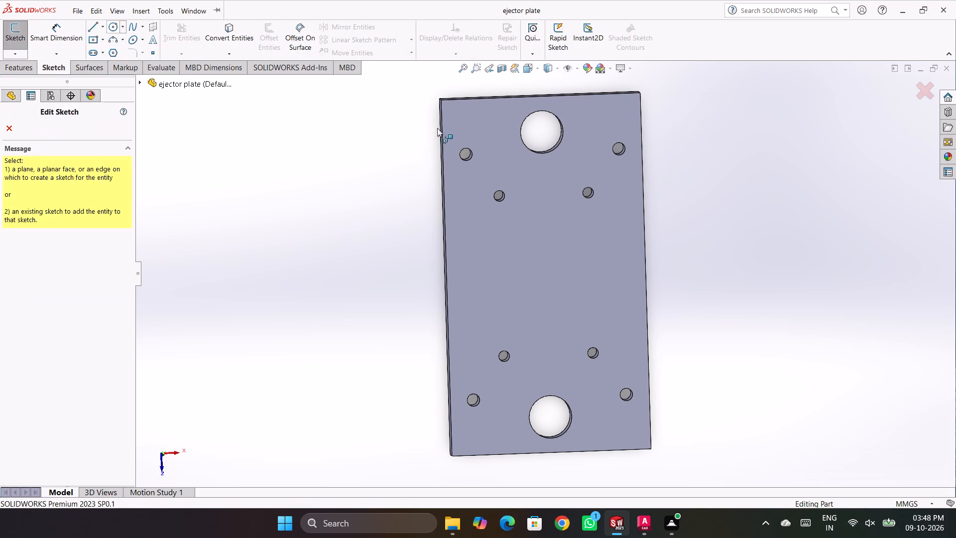
{"action": "left_click", "coordinate": [600, 118]}
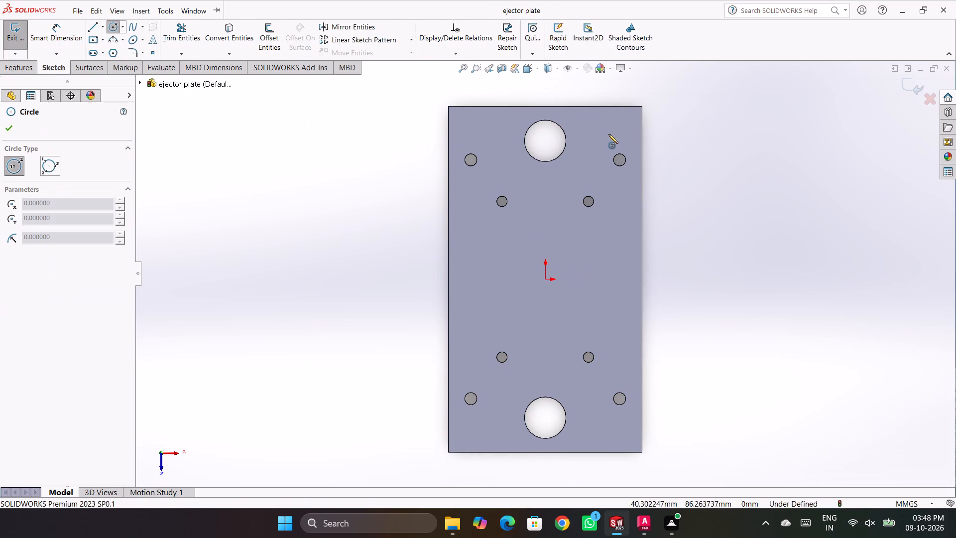
{"action": "left_click", "coordinate": [605, 133]}
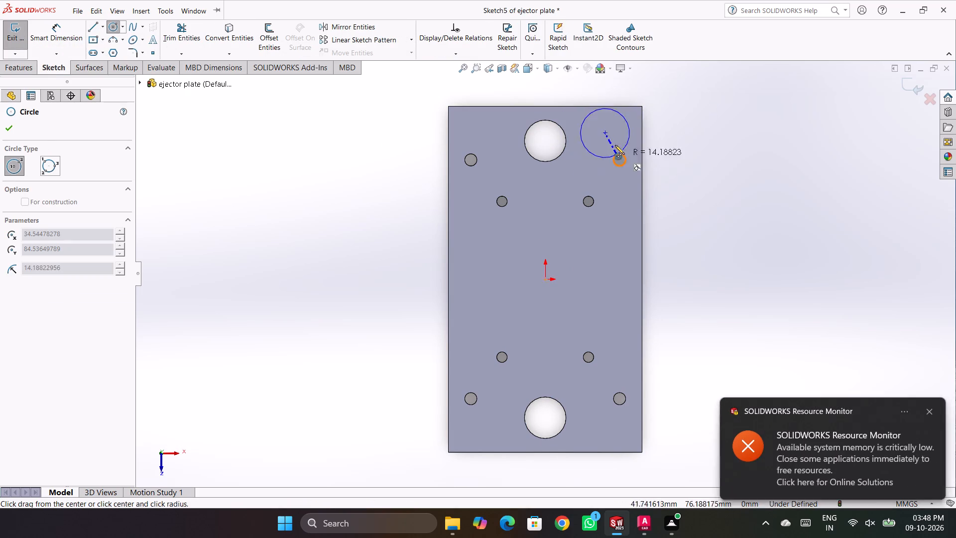
{"action": "left_click", "coordinate": [613, 143]}
{"action": "key", "text": "Escape"}
Dimension the new circle's centre 85 mm vertically and 43 mm horizontally from the origin.
{"action": "left_click", "coordinate": [39, 38]}
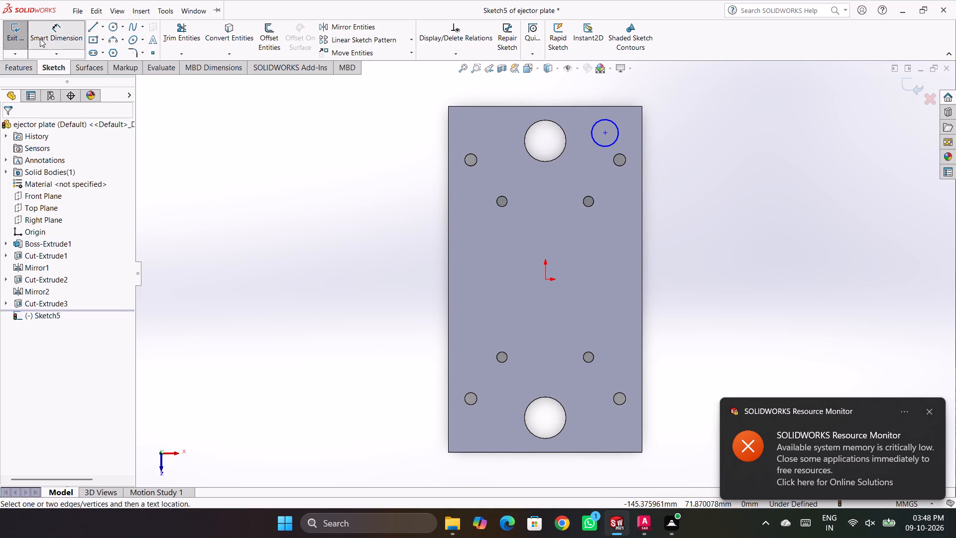
{"action": "left_click", "coordinate": [606, 132]}
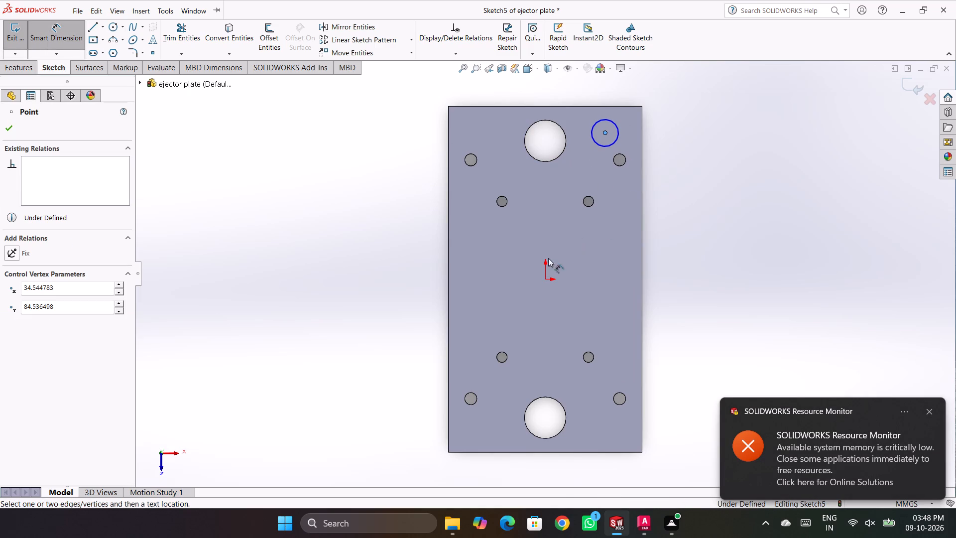
{"action": "left_click", "coordinate": [545, 279]}
{"action": "left_click", "coordinate": [683, 255]}
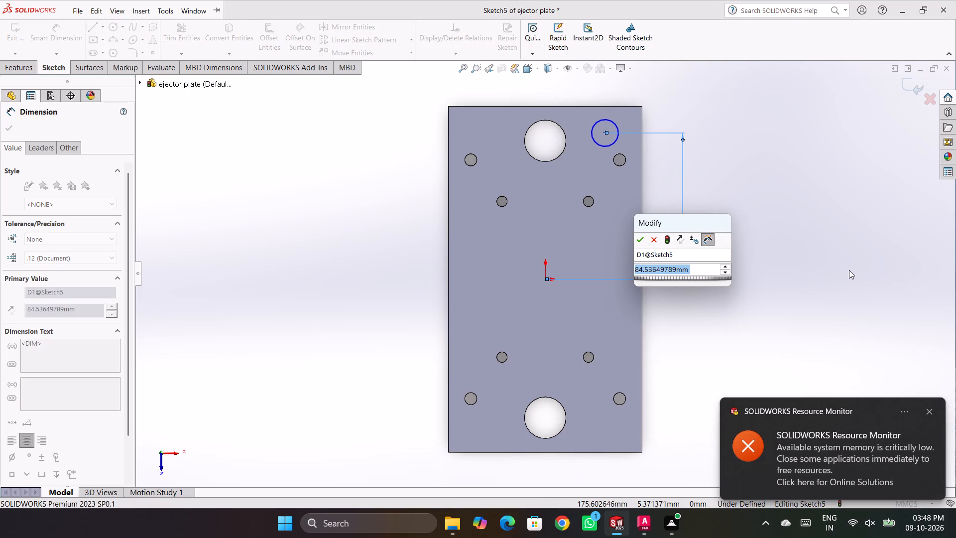
{"action": "type", "text": "85"}
{"action": "key", "text": "Return"}
{"action": "left_click", "coordinate": [773, 210]}
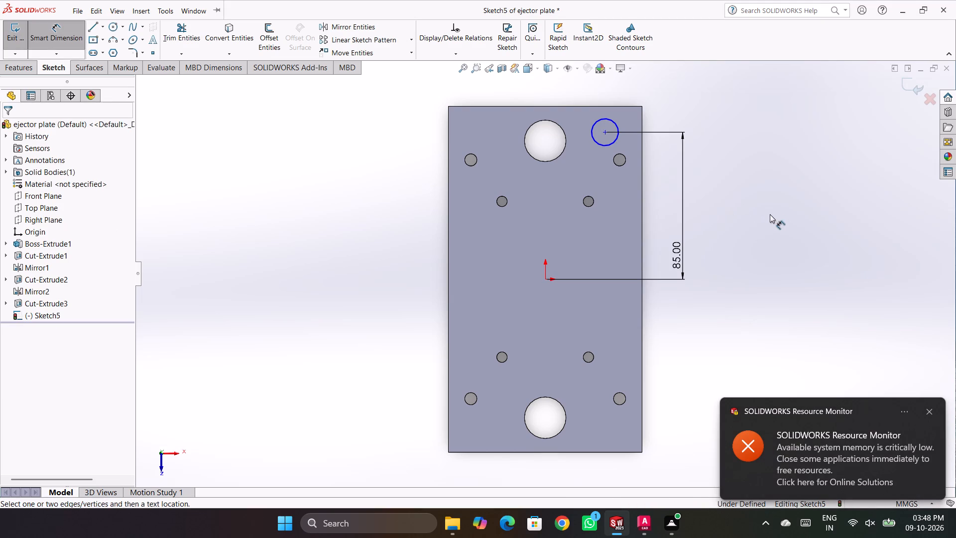
{"action": "left_click", "coordinate": [602, 130]}
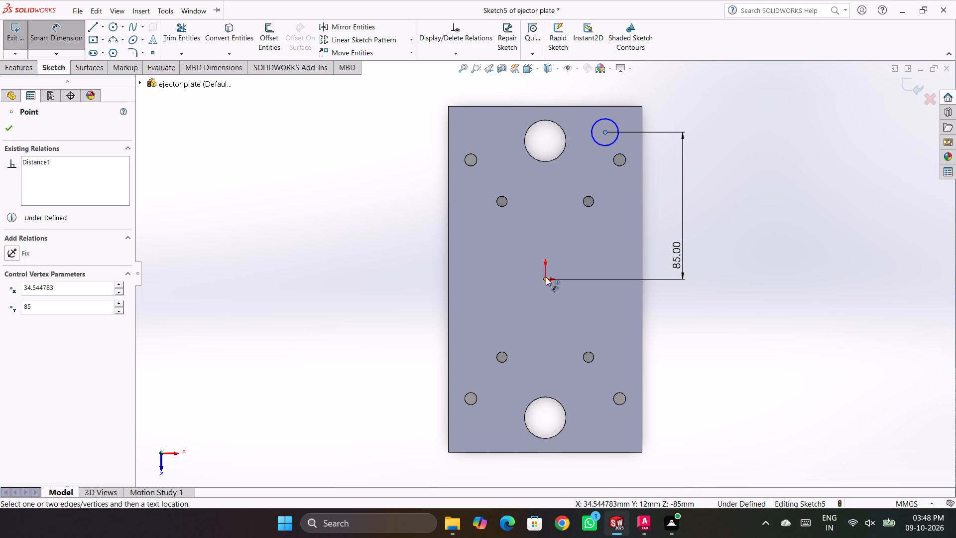
{"action": "left_click", "coordinate": [546, 277]}
{"action": "left_click", "coordinate": [570, 83]}
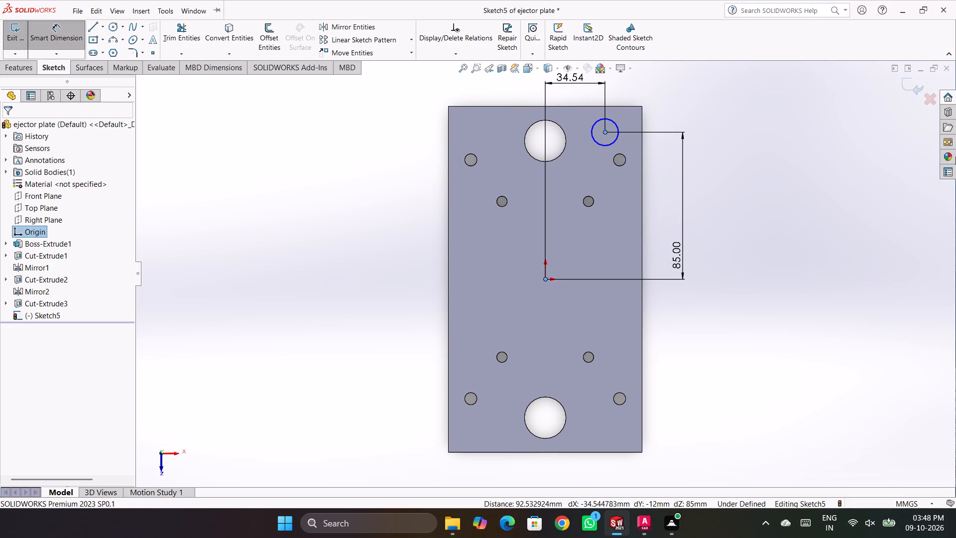
{"action": "type", "text": "43"}
{"action": "key", "text": "Return"}
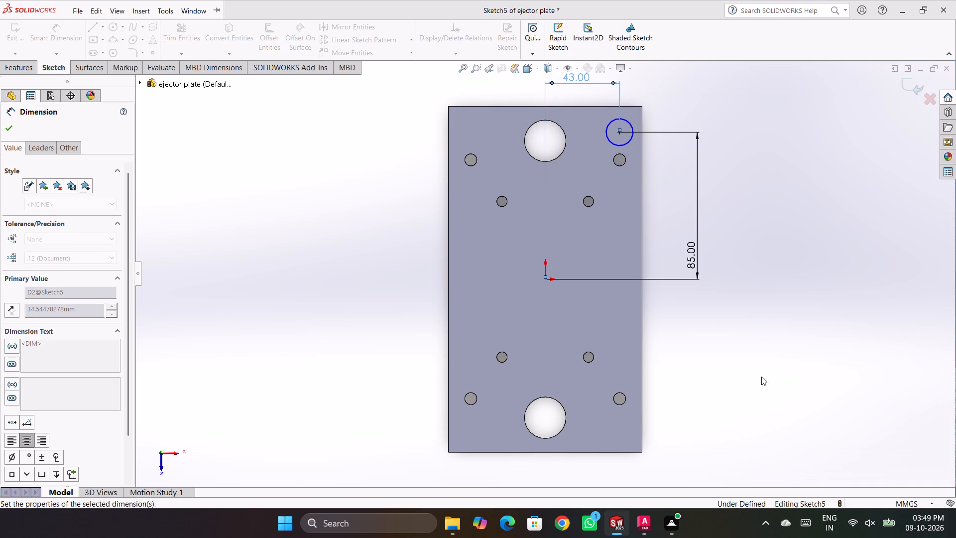
{"action": "left_click", "coordinate": [856, 217]}
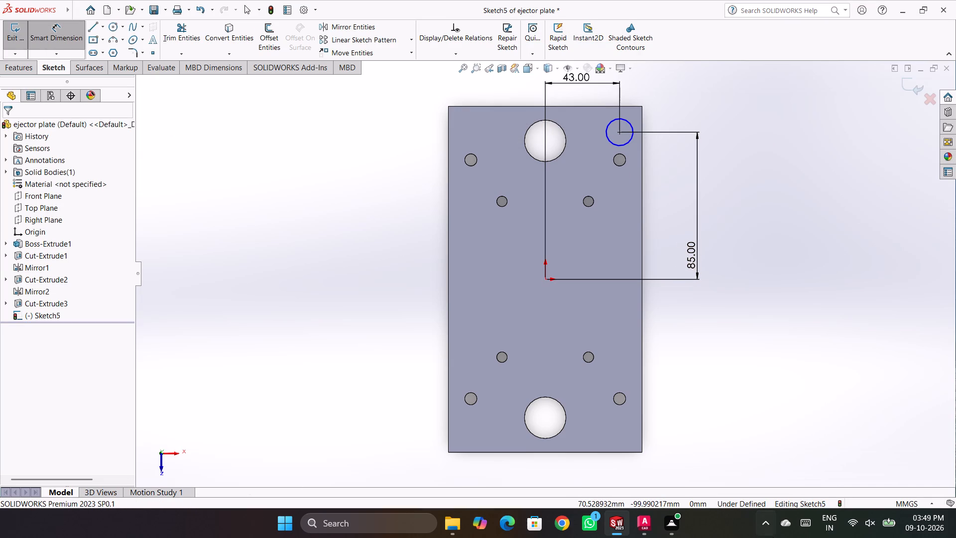
Switch to AutoCAD, measure the diameter of the larger upper-left hole on section line A-A, and undo the temporary dimensions.
{"action": "left_click", "coordinate": [643, 528]}
{"action": "scroll", "coordinate": [393, 308], "scroll_direction": "up", "scroll_amount": 3}
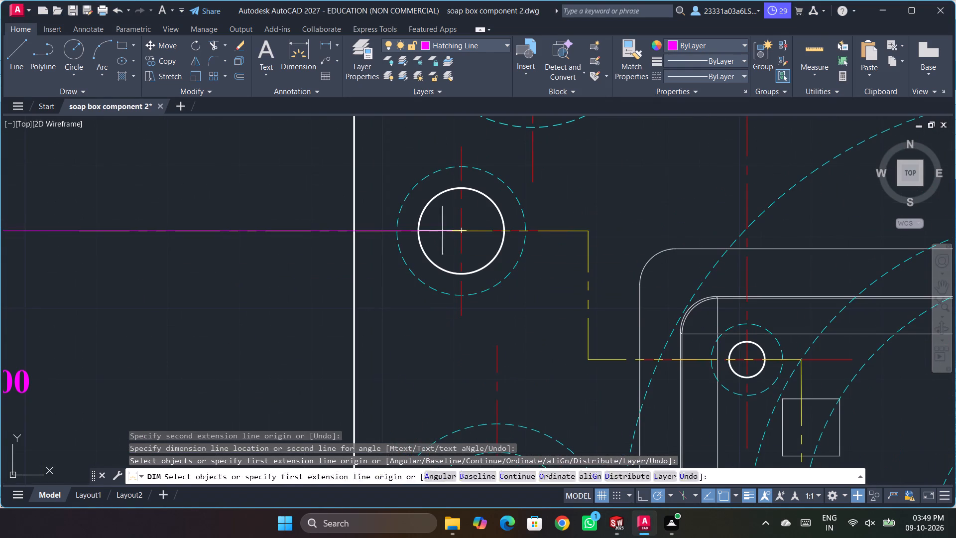
{"action": "right_click", "coordinate": [52, 172]}
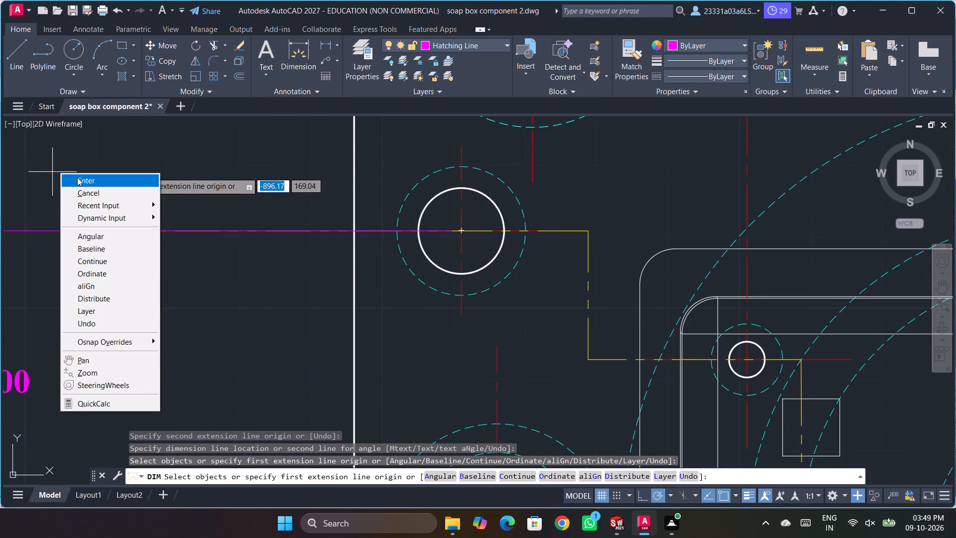
{"action": "key", "text": "Escape"}
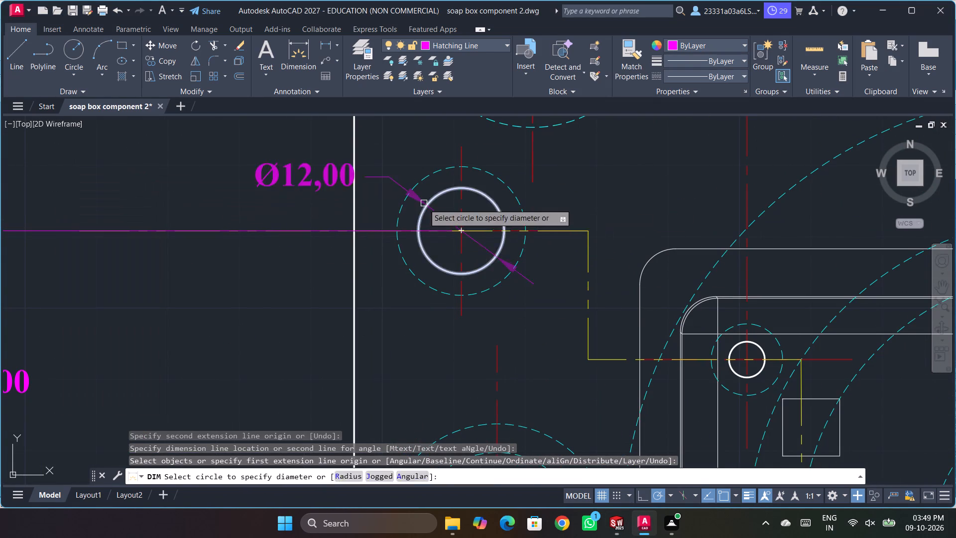
{"action": "left_click", "coordinate": [425, 202]}
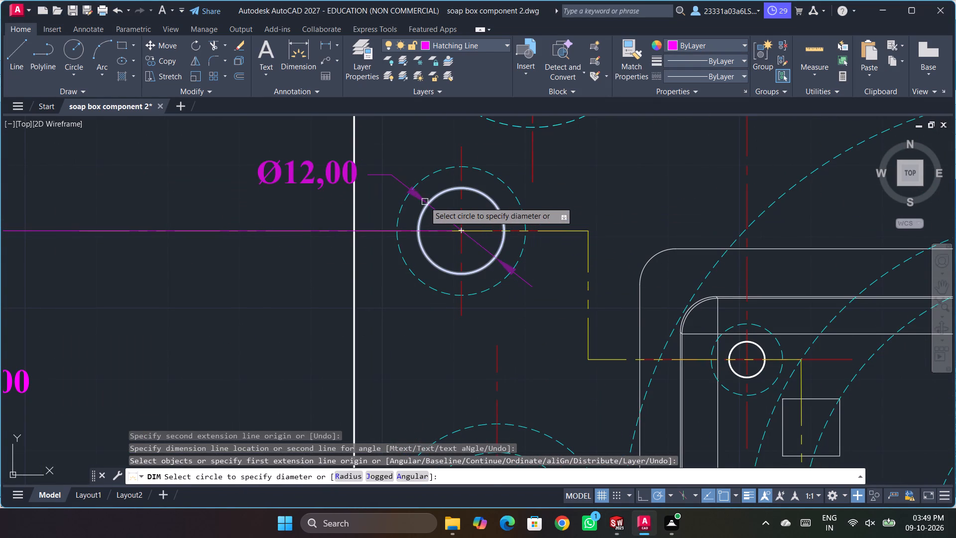
{"action": "left_click", "coordinate": [368, 186]}
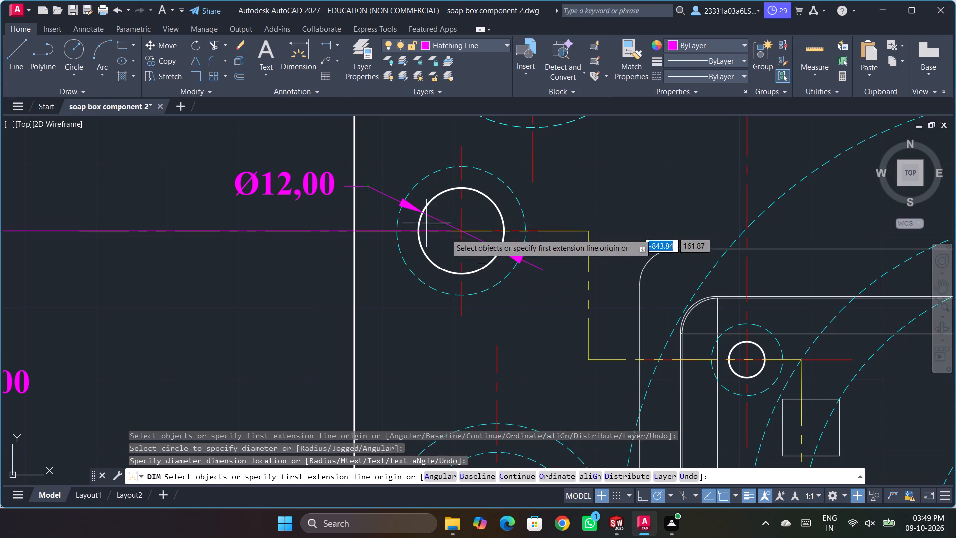
{"action": "key", "text": "Escape"}
{"action": "key", "text": "ctrl+z"}
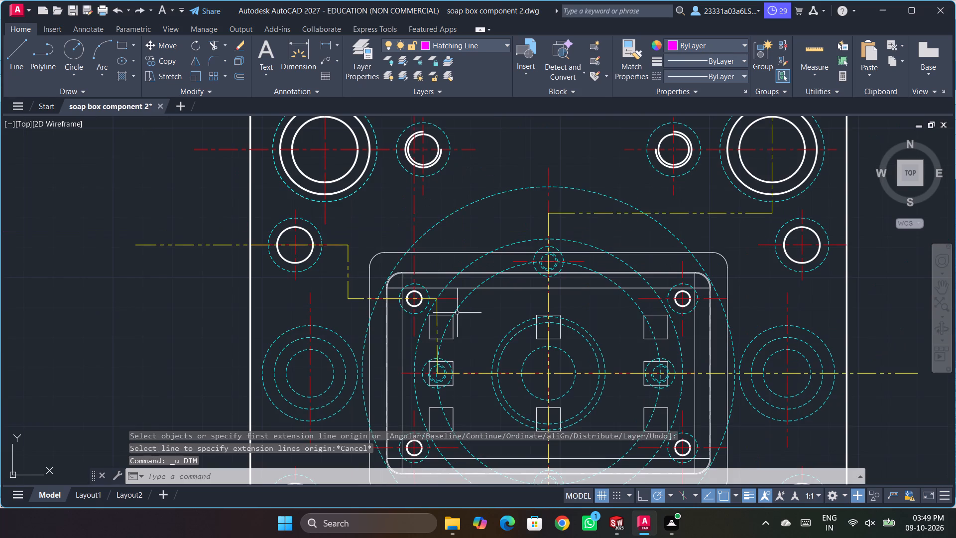
{"action": "left_click", "coordinate": [178, 313]}
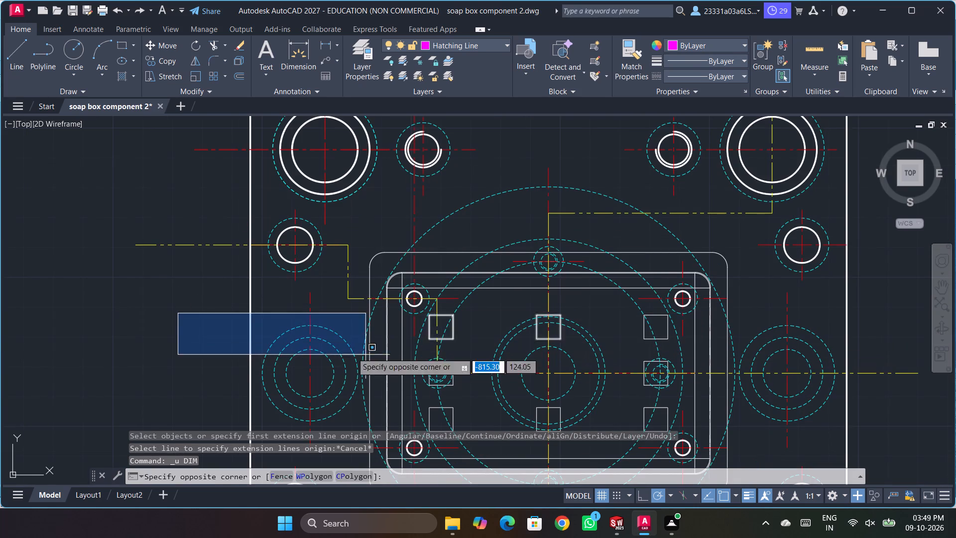
{"action": "left_click", "coordinate": [132, 339]}
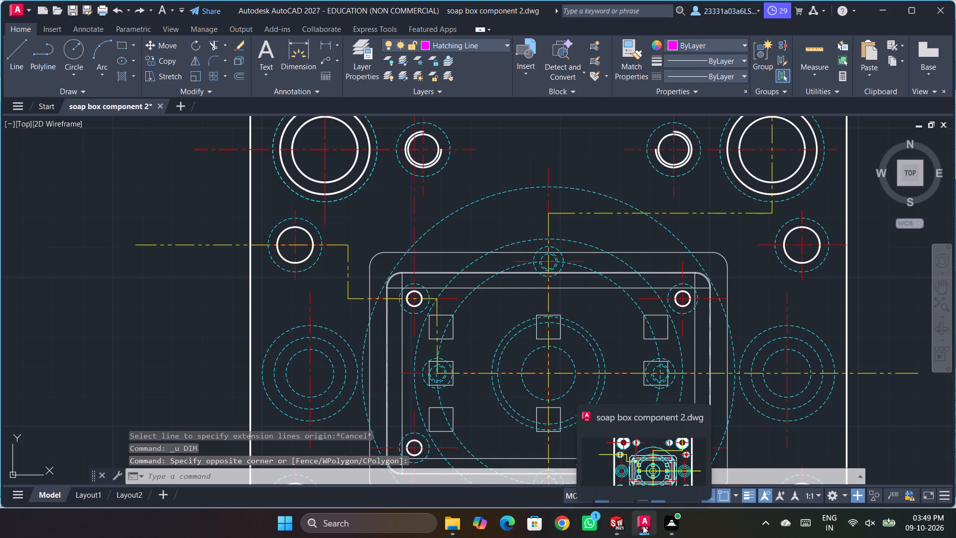
Switch to SolidWorks, dimension the new circle on the ejector plate with a 12 mm diameter, and exit the sketch.
{"action": "left_click", "coordinate": [625, 519]}
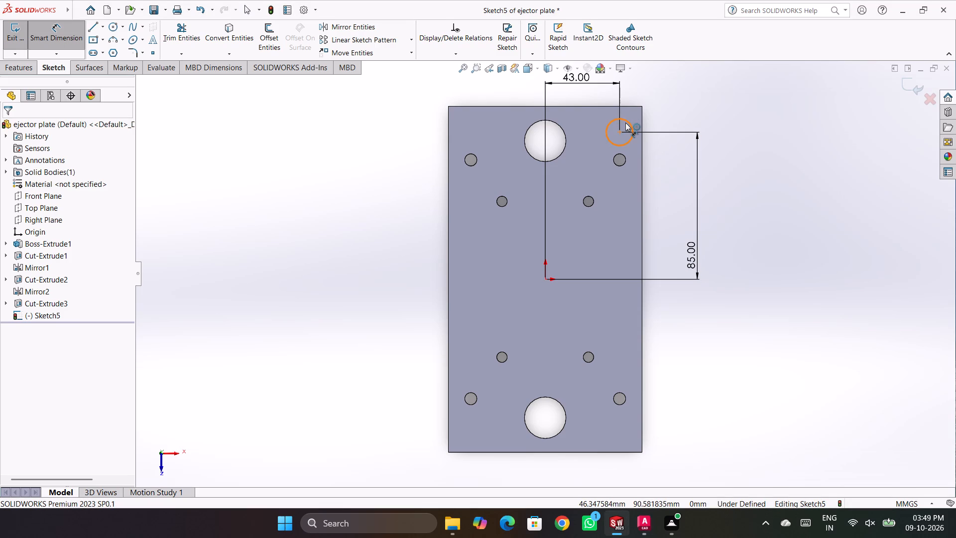
{"action": "left_click", "coordinate": [625, 123]}
{"action": "left_click", "coordinate": [653, 106]}
{"action": "type", "text": "12"}
{"action": "key", "text": "Return"}
{"action": "left_click", "coordinate": [879, 173]}
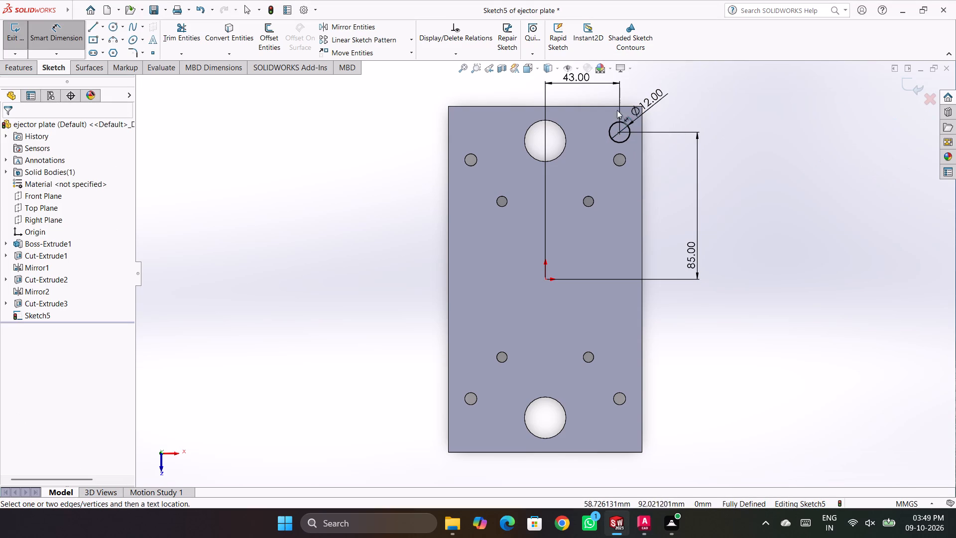
{"action": "left_click", "coordinate": [9, 33]}
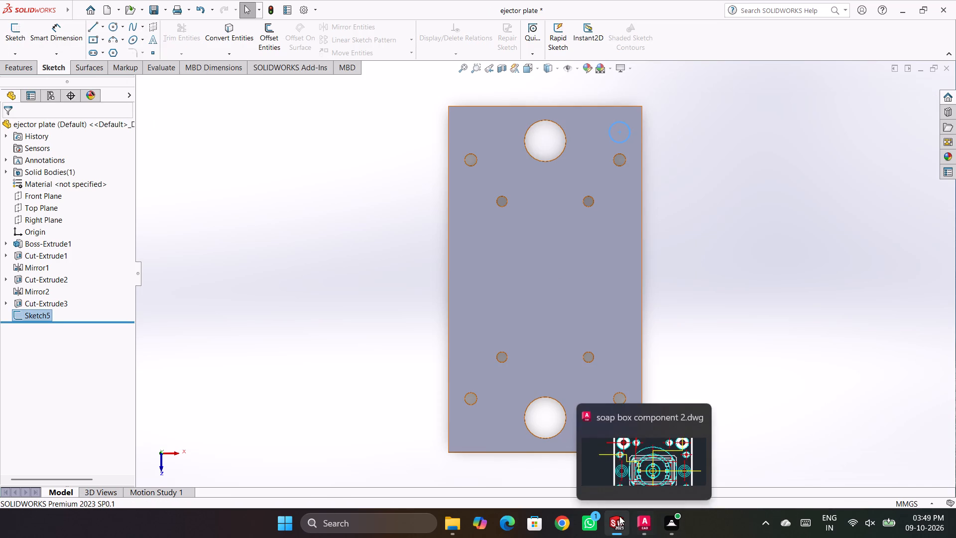
Switch to AutoCAD and examine the pin heads and lower mould plates in section B-B.
{"action": "left_click", "coordinate": [637, 524]}
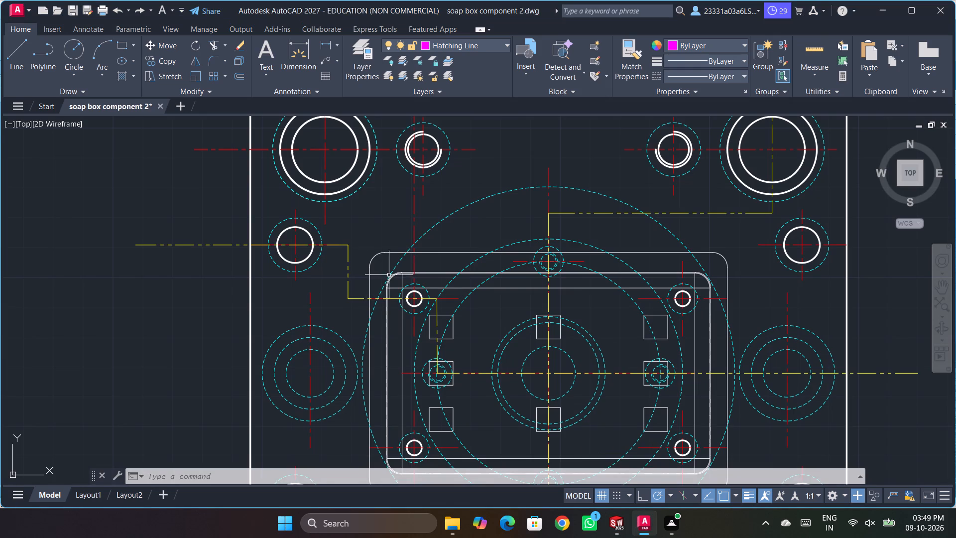
{"action": "scroll", "coordinate": [393, 334], "scroll_direction": "down", "scroll_amount": 1}
{"action": "scroll", "coordinate": [396, 349], "scroll_direction": "up", "scroll_amount": 5}
{"action": "scroll", "coordinate": [396, 349], "scroll_direction": "down", "scroll_amount": 7}
{"action": "scroll", "coordinate": [376, 180], "scroll_direction": "up", "scroll_amount": 1}
{"action": "scroll", "coordinate": [365, 178], "scroll_direction": "down", "scroll_amount": 2}
{"action": "scroll", "coordinate": [380, 156], "scroll_direction": "up", "scroll_amount": 2}
{"action": "scroll", "coordinate": [353, 226], "scroll_direction": "up", "scroll_amount": 3}
{"action": "right_click", "coordinate": [125, 209]}
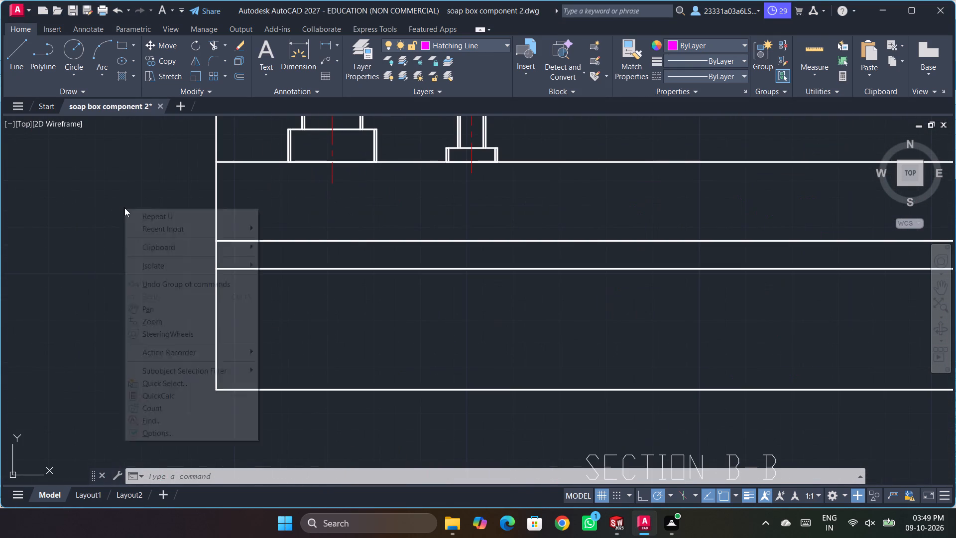
{"action": "left_click", "coordinate": [61, 195]}
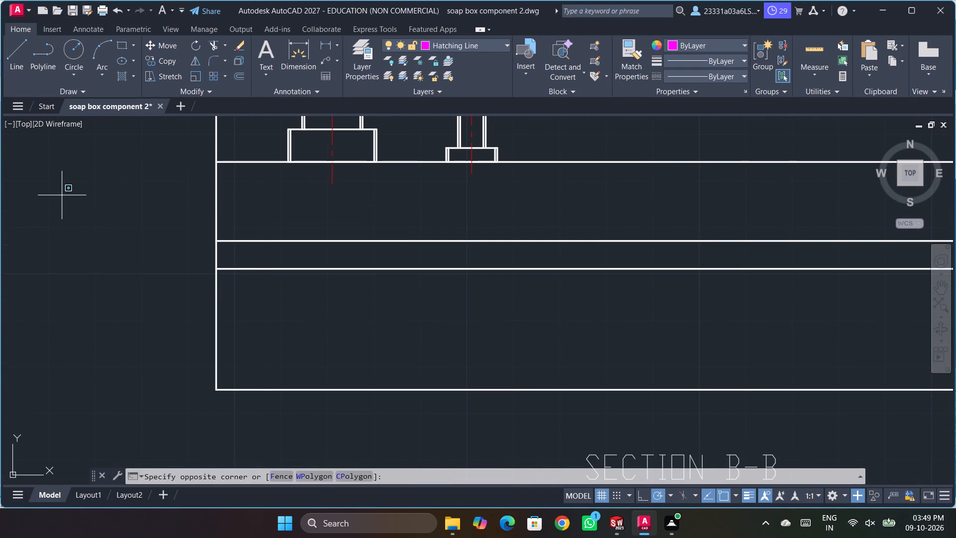
{"action": "left_click", "coordinate": [66, 195]}
{"action": "scroll", "coordinate": [241, 214], "scroll_direction": "down", "scroll_amount": 1}
{"action": "scroll", "coordinate": [208, 308], "scroll_direction": "up", "scroll_amount": 2}
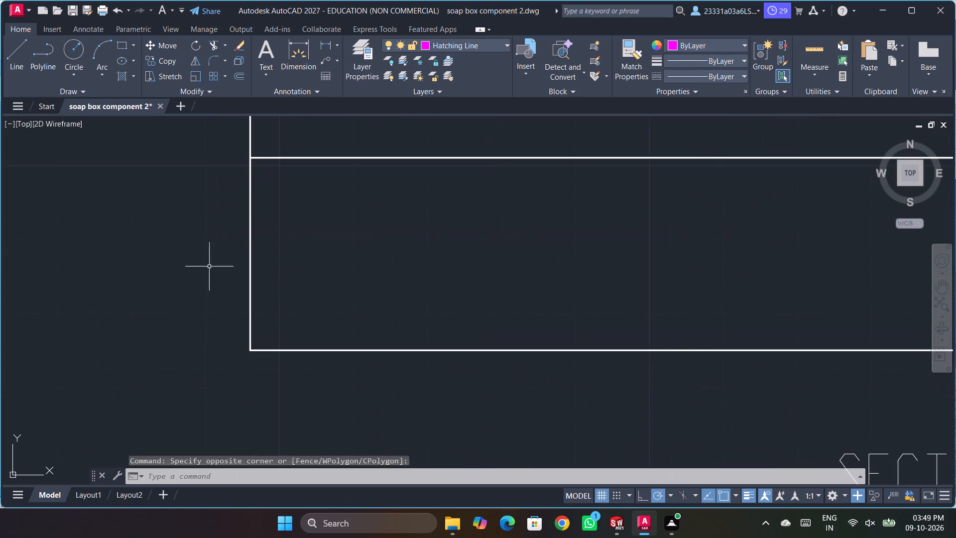
{"action": "scroll", "coordinate": [314, 185], "scroll_direction": "down", "scroll_amount": 5}
{"action": "scroll", "coordinate": [242, 213], "scroll_direction": "up", "scroll_amount": 3}
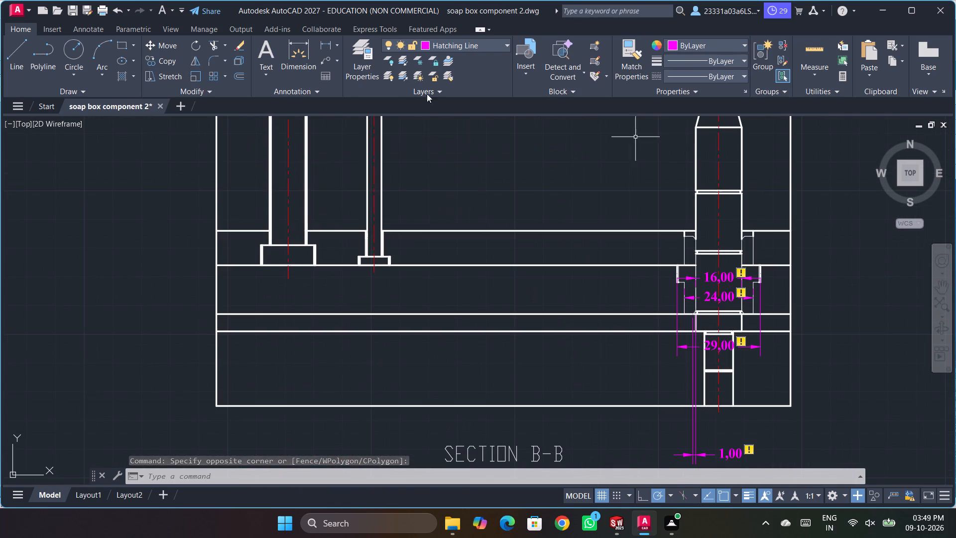
Measure the height of the wider pin-head recess in section B-B, from its shoulder to the plate's lower edge, without placing a dimension.
{"action": "right_click", "coordinate": [95, 257]}
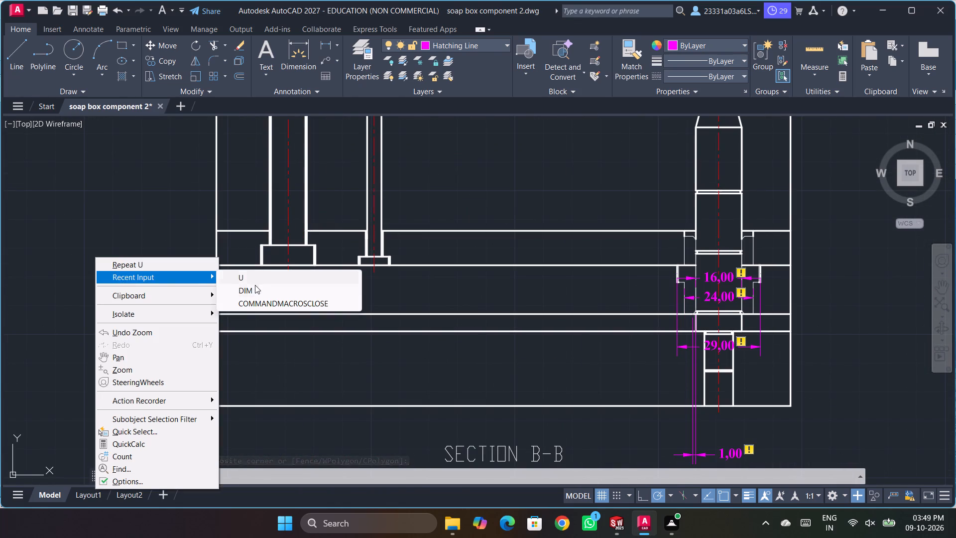
{"action": "left_click", "coordinate": [255, 288]}
{"action": "scroll", "coordinate": [272, 238], "scroll_direction": "up", "scroll_amount": 2}
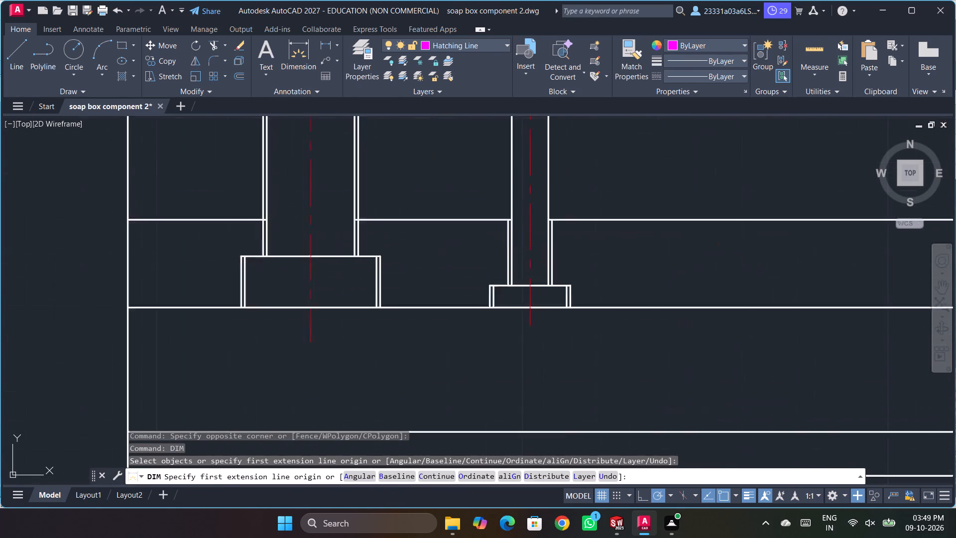
{"action": "scroll", "coordinate": [272, 238], "scroll_direction": "up", "scroll_amount": 2}
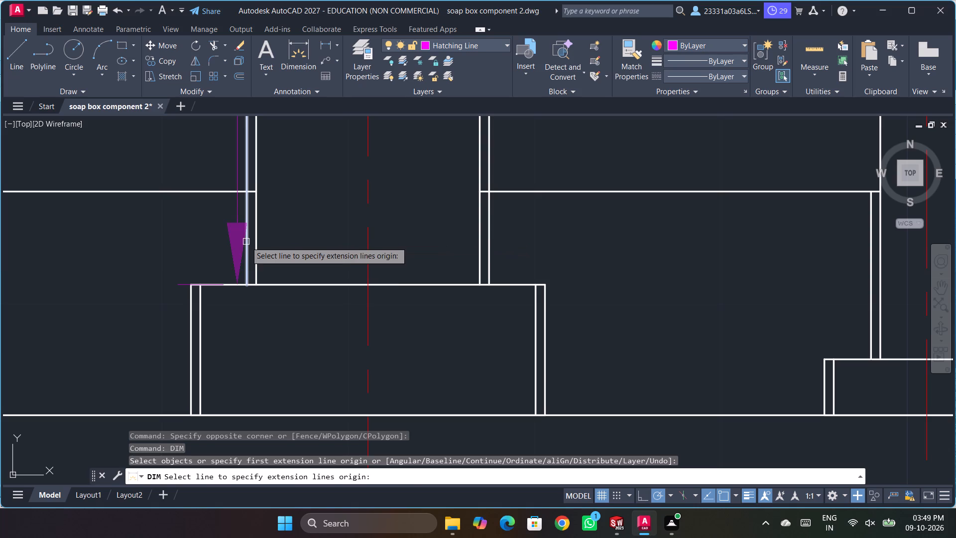
{"action": "left_click", "coordinate": [246, 282]}
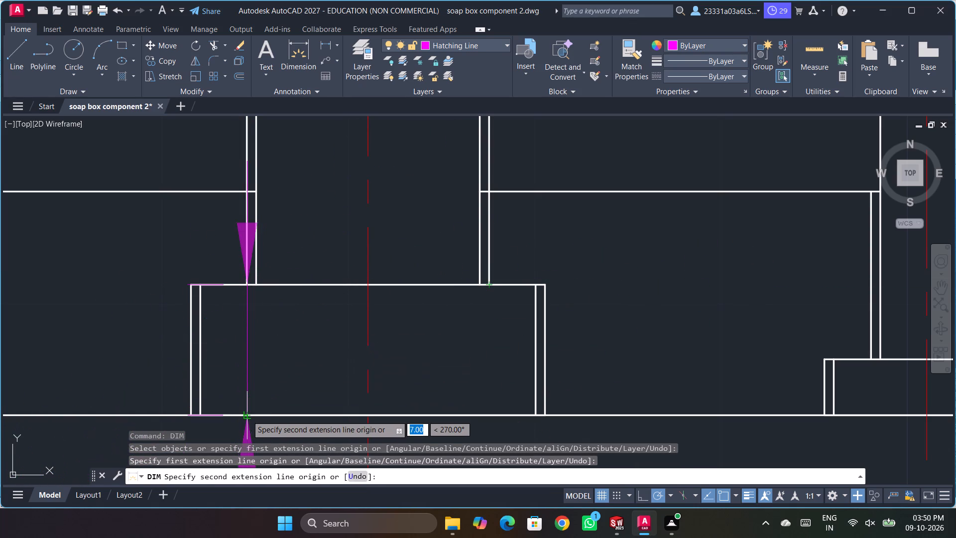
{"action": "scroll", "coordinate": [247, 414], "scroll_direction": "up", "scroll_amount": 3}
{"action": "scroll", "coordinate": [247, 412], "scroll_direction": "down", "scroll_amount": 7}
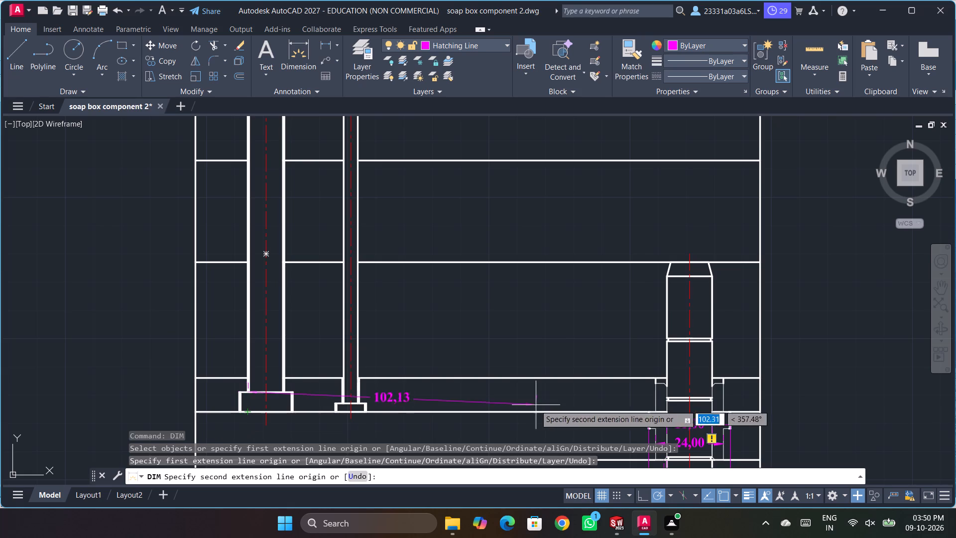
{"action": "key", "text": "Escape"}
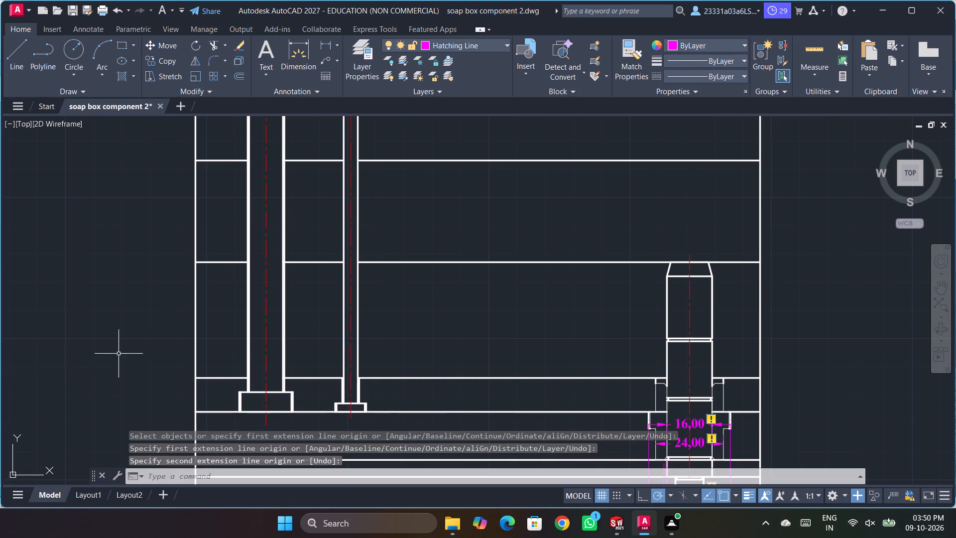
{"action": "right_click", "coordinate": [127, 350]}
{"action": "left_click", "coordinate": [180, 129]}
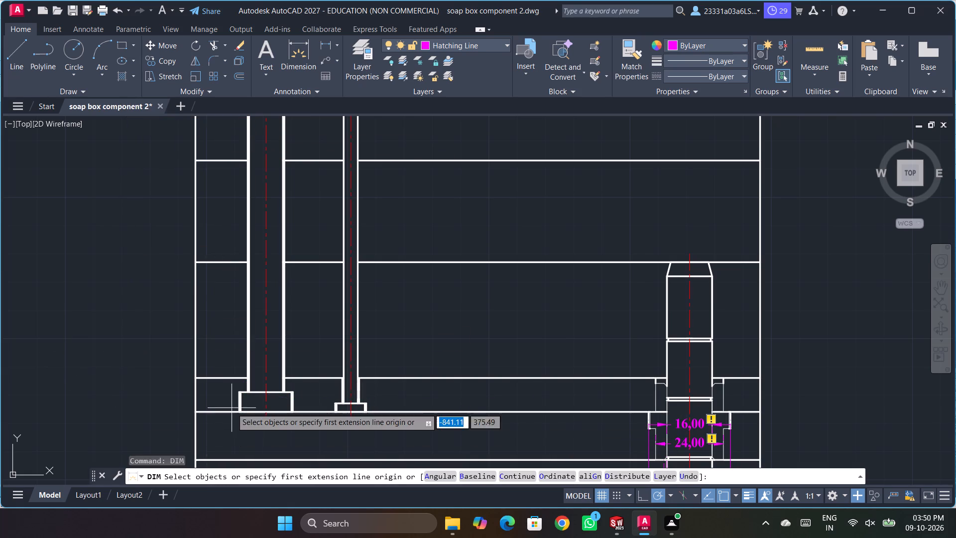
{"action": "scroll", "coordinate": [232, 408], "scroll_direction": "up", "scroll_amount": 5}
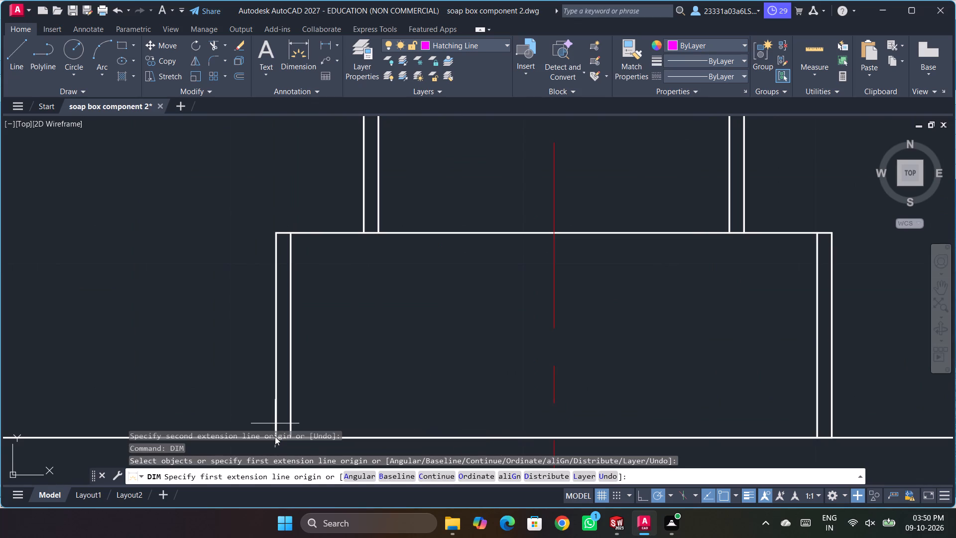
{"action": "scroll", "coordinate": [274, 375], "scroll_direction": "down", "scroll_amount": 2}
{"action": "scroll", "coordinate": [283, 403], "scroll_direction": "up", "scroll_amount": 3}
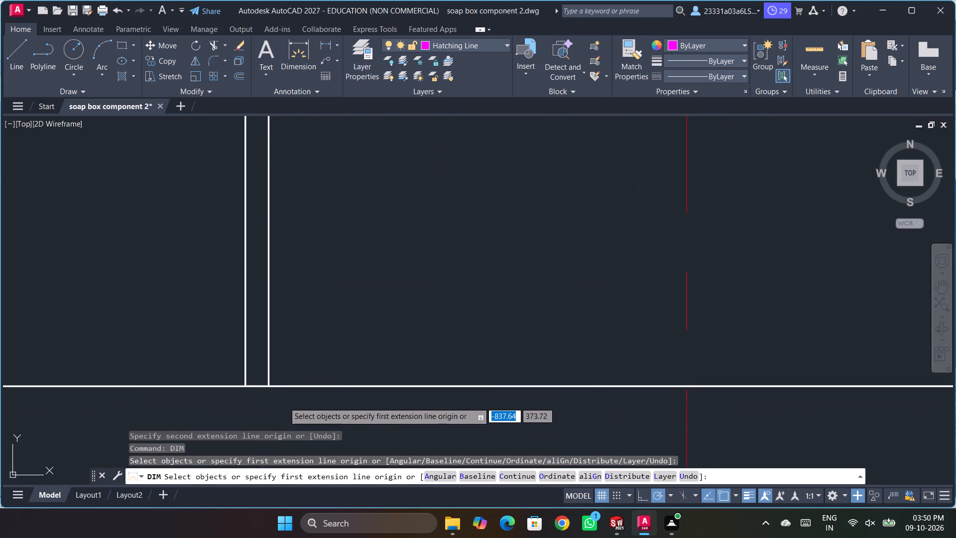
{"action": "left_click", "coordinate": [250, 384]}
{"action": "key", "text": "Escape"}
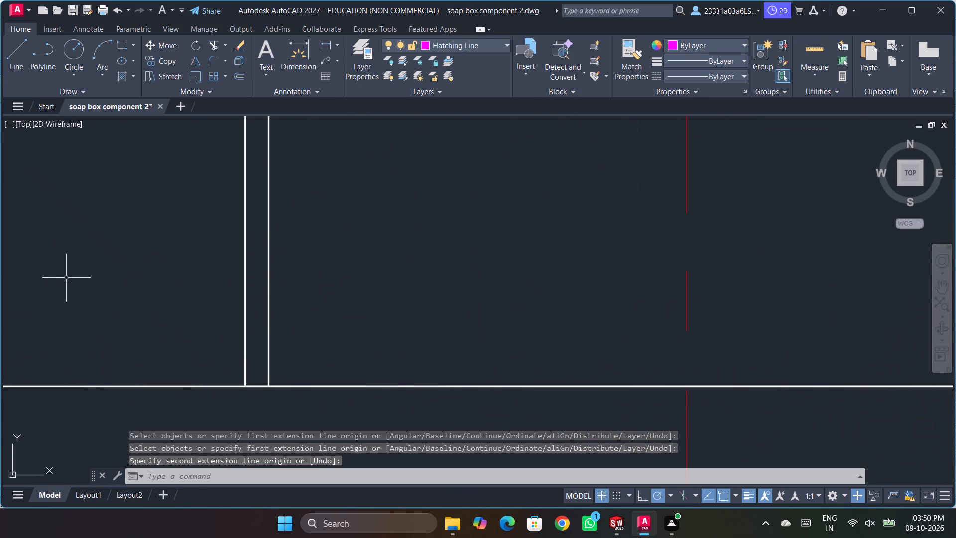
Measure the outer width of the wider pin-head recess along the plate's lower edge in section B-B, and undo the temporary dimension.
{"action": "right_click", "coordinate": [70, 275]}
{"action": "left_click", "coordinate": [101, 280]}
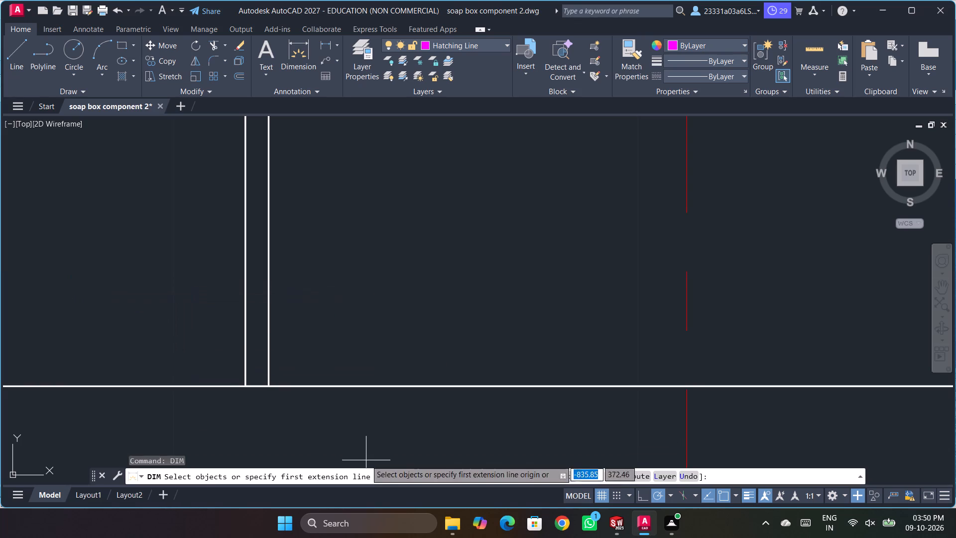
{"action": "scroll", "coordinate": [239, 389], "scroll_direction": "up", "scroll_amount": 2}
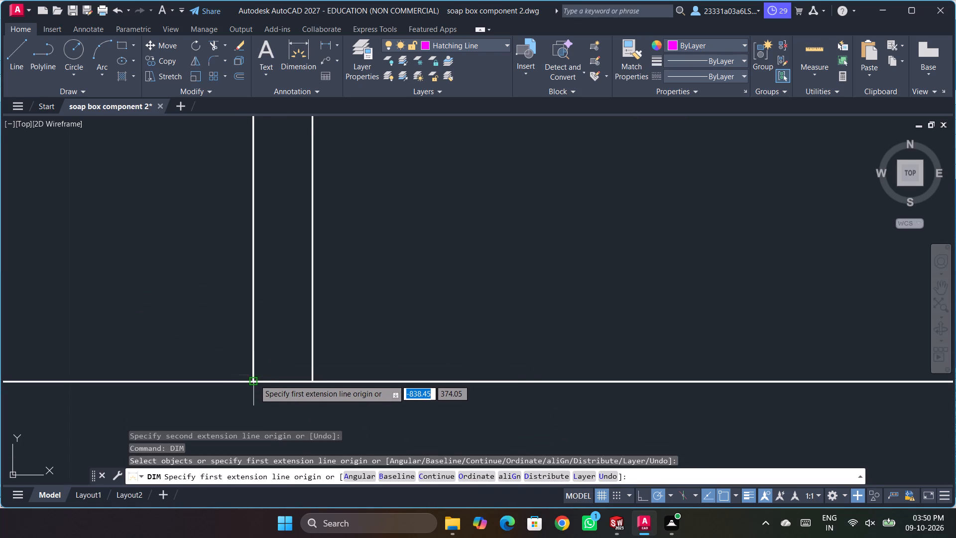
{"action": "left_click", "coordinate": [254, 381]}
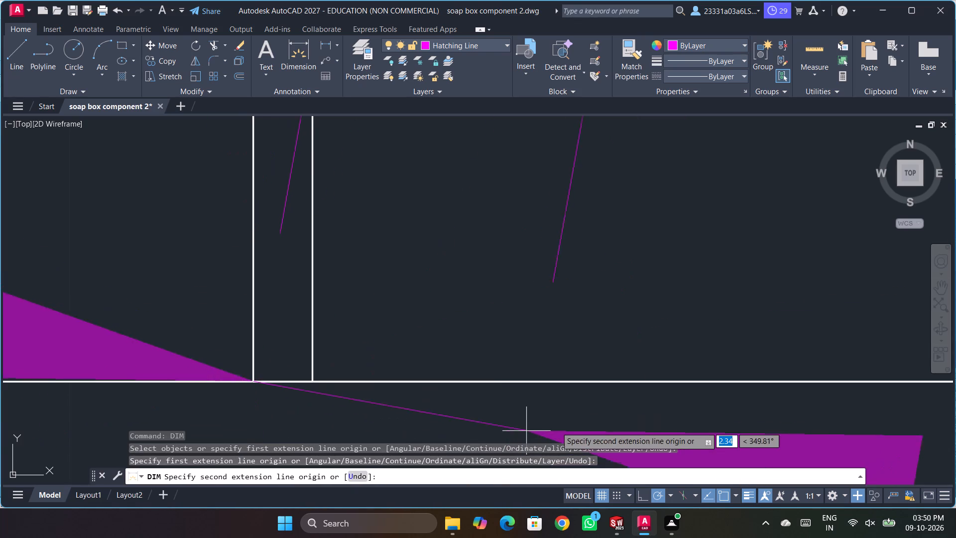
{"action": "scroll", "coordinate": [586, 417], "scroll_direction": "up", "scroll_amount": 4}
{"action": "scroll", "coordinate": [586, 417], "scroll_direction": "down", "scroll_amount": 10}
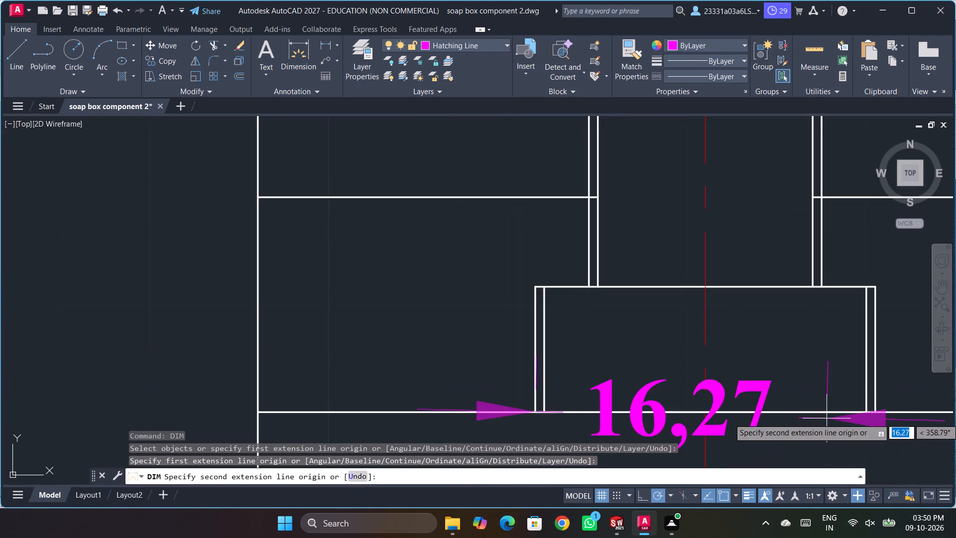
{"action": "scroll", "coordinate": [827, 418], "scroll_direction": "down", "scroll_amount": 4}
{"action": "scroll", "coordinate": [835, 416], "scroll_direction": "up", "scroll_amount": 5}
{"action": "scroll", "coordinate": [775, 399], "scroll_direction": "down", "scroll_amount": 4}
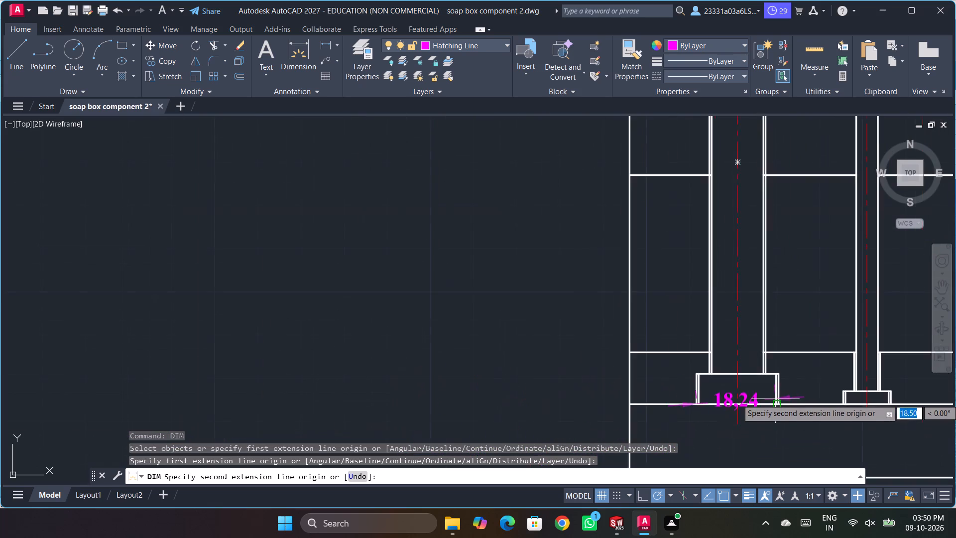
{"action": "scroll", "coordinate": [787, 406], "scroll_direction": "up", "scroll_amount": 4}
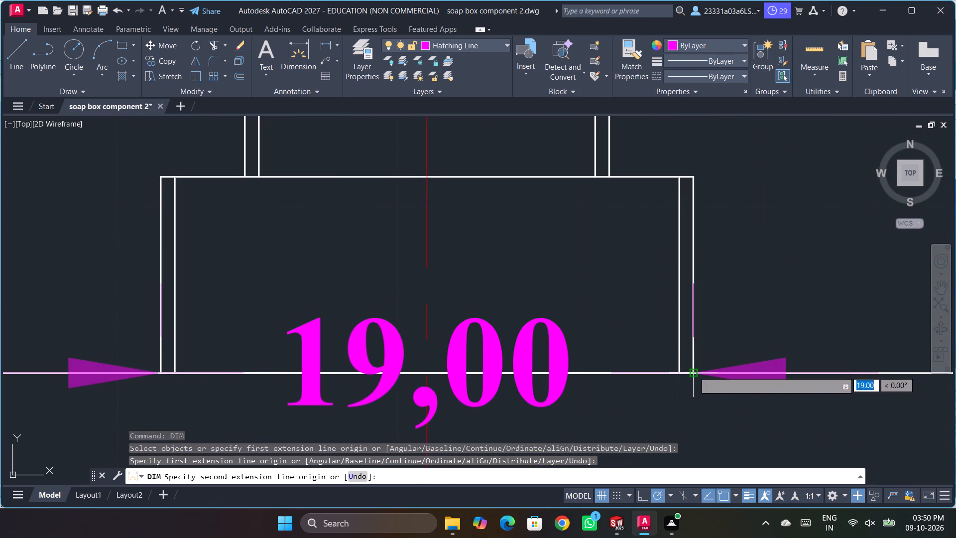
{"action": "left_click", "coordinate": [694, 371]}
{"action": "left_click", "coordinate": [692, 409]}
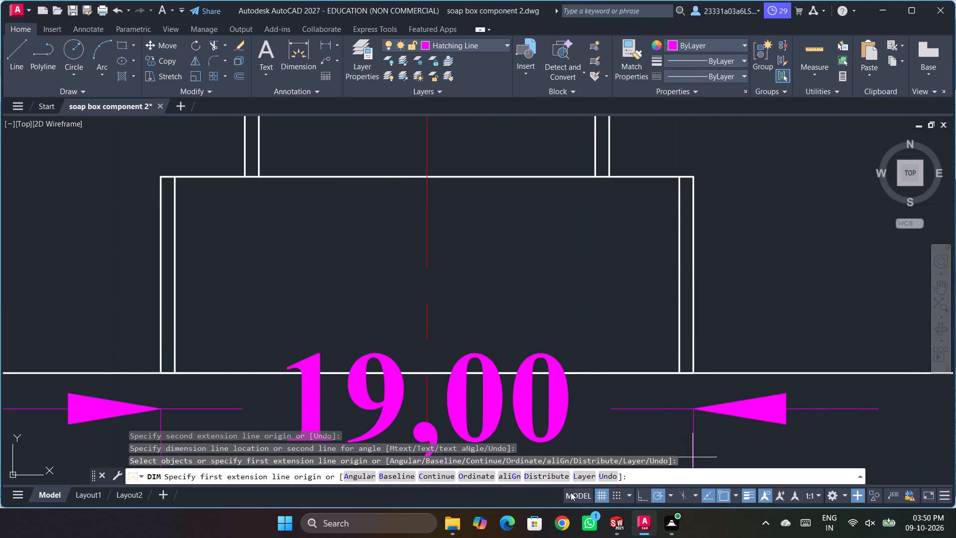
{"action": "key", "text": "Escape"}
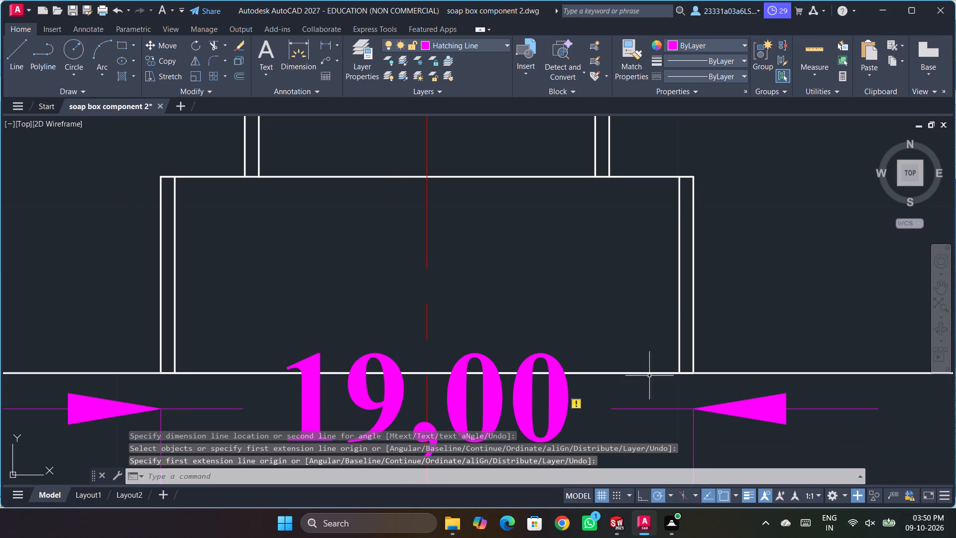
{"action": "key", "text": "Escape"}
{"action": "key", "text": "ctrl+z"}
{"action": "scroll", "coordinate": [525, 316], "scroll_direction": "up", "scroll_amount": 6}
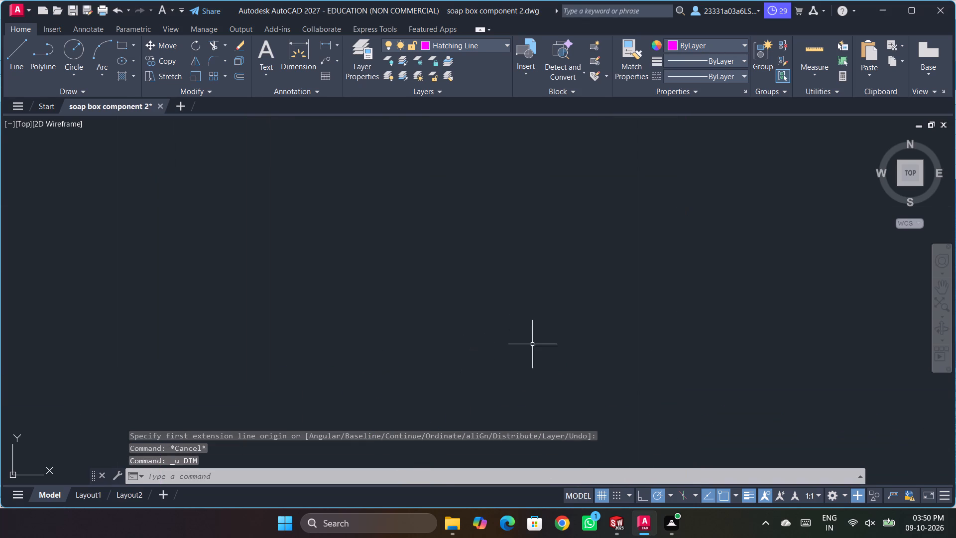
Undo the most recent temporary measuring dimensions in the AutoCAD drawing of the mould.
{"action": "scroll", "coordinate": [532, 344], "scroll_direction": "down", "scroll_amount": 13}
{"action": "left_click_drag", "start_coordinate": [364, 296], "coordinate": [370, 299]}
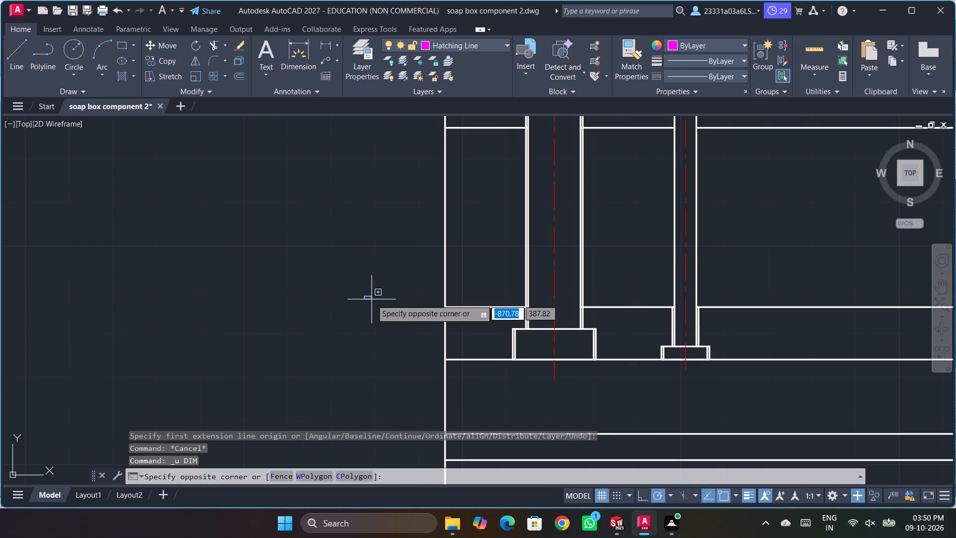
{"action": "left_click", "coordinate": [372, 300]}
{"action": "scroll", "coordinate": [330, 312], "scroll_direction": "up", "scroll_amount": 5}
{"action": "scroll", "coordinate": [330, 312], "scroll_direction": "down", "scroll_amount": 11}
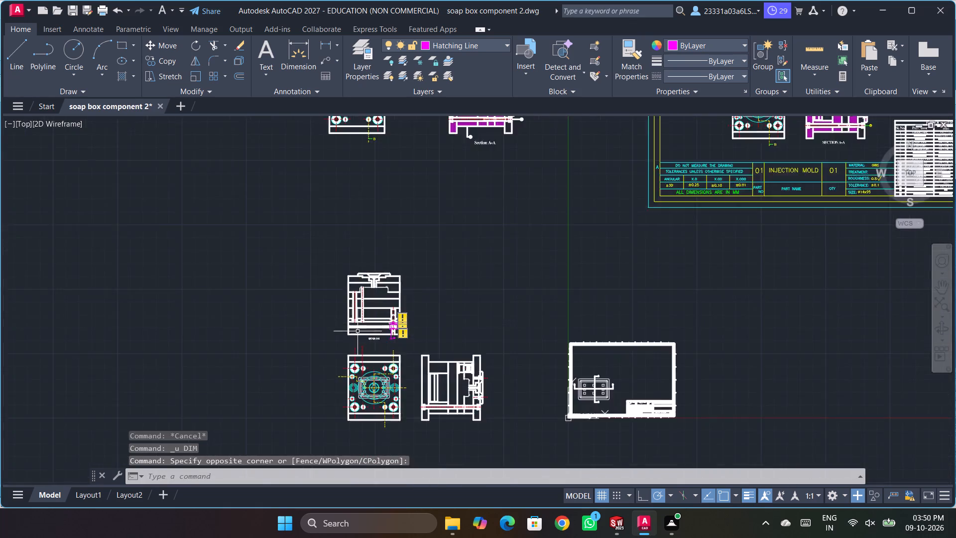
{"action": "scroll", "coordinate": [460, 332], "scroll_direction": "up", "scroll_amount": 3}
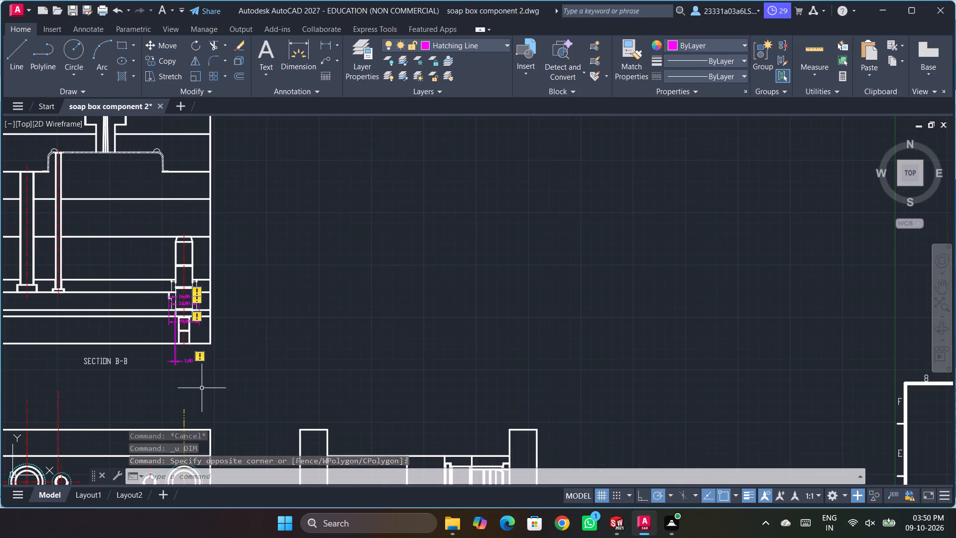
{"action": "key", "text": "ctrl+z"}
{"action": "key", "text": "ctrl+z"}
{"action": "scroll", "coordinate": [468, 369], "scroll_direction": "up", "scroll_amount": 4}
{"action": "scroll", "coordinate": [468, 369], "scroll_direction": "down", "scroll_amount": 5}
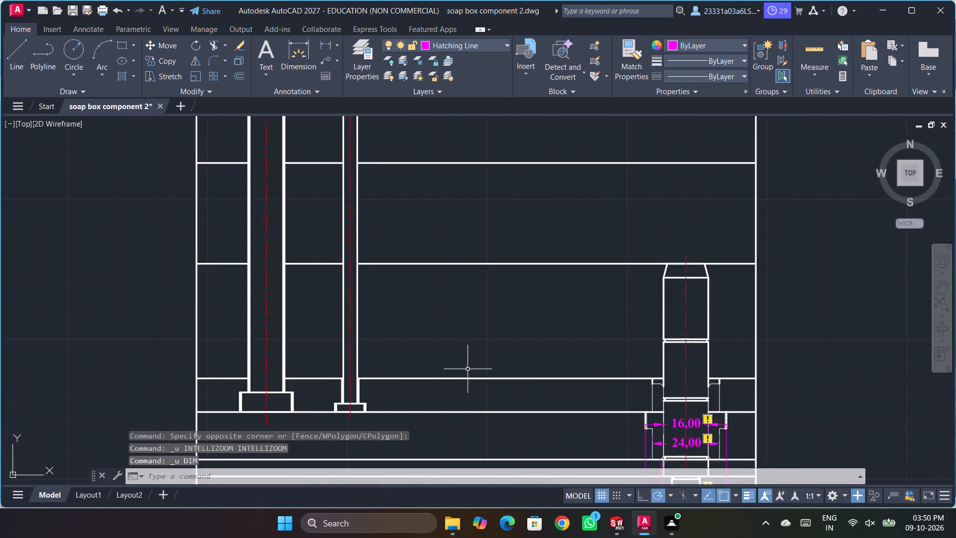
{"action": "scroll", "coordinate": [468, 369], "scroll_direction": "down", "scroll_amount": 6}
{"action": "scroll", "coordinate": [479, 415], "scroll_direction": "up", "scroll_amount": 2}
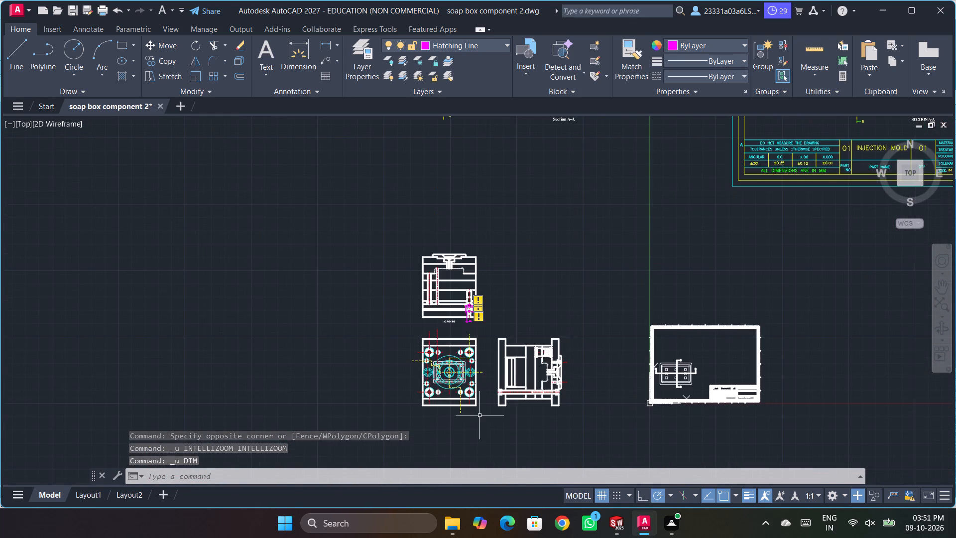
{"action": "key", "text": "ctrl+z"}
{"action": "key", "text": "ctrl+z"}
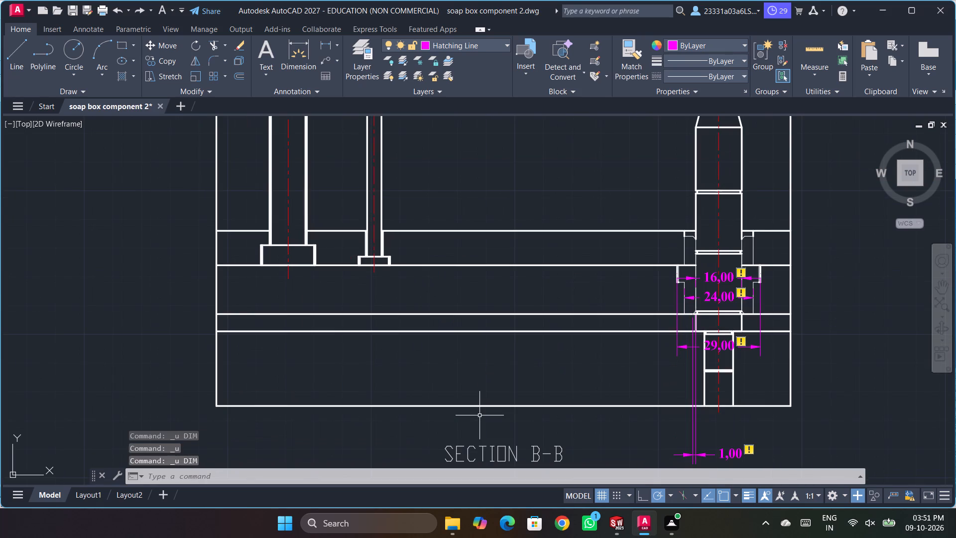
{"action": "key", "text": "ctrl+z"}
{"action": "key", "text": "ctrl+z"}
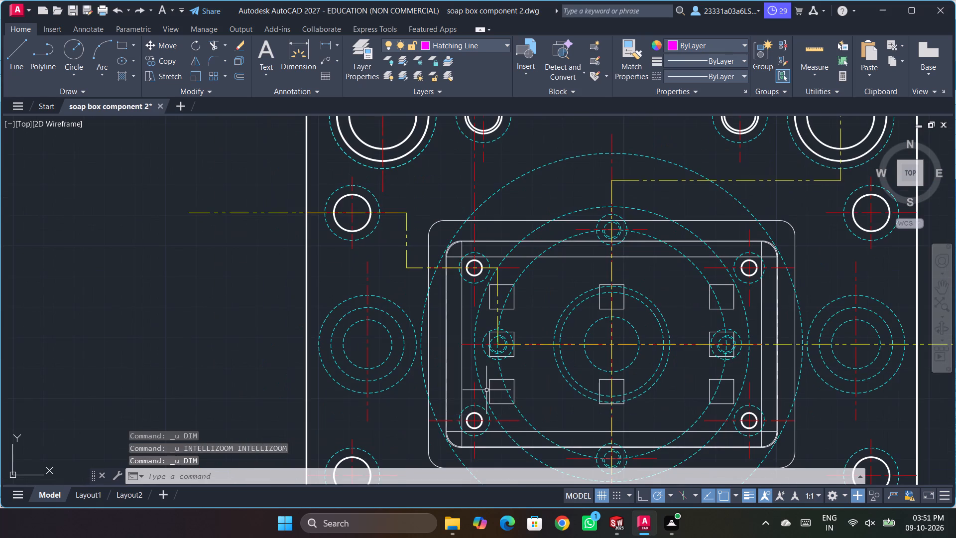
{"action": "key", "text": "ctrl+z"}
{"action": "scroll", "coordinate": [486, 390], "scroll_direction": "up", "scroll_amount": 4}
{"action": "scroll", "coordinate": [486, 390], "scroll_direction": "down", "scroll_amount": 9}
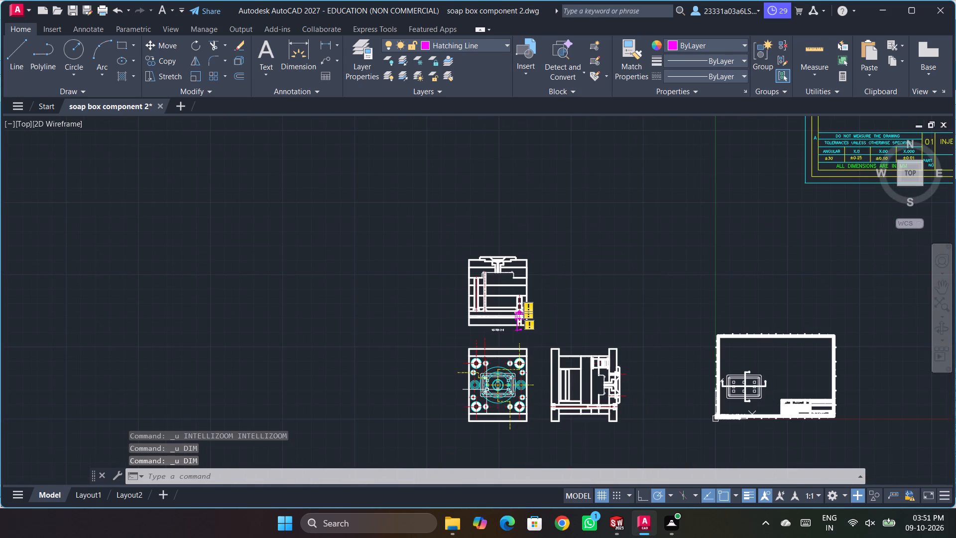
Undo the earlier grip edit and the remaining temporary dimensions around the ejector guide pillar in section B-B.
{"action": "key", "text": "ctrl+z"}
{"action": "key", "text": "ctrl+z"}
{"action": "key", "text": "ctrl+z"}
{"action": "key", "text": "ctrl+z"}
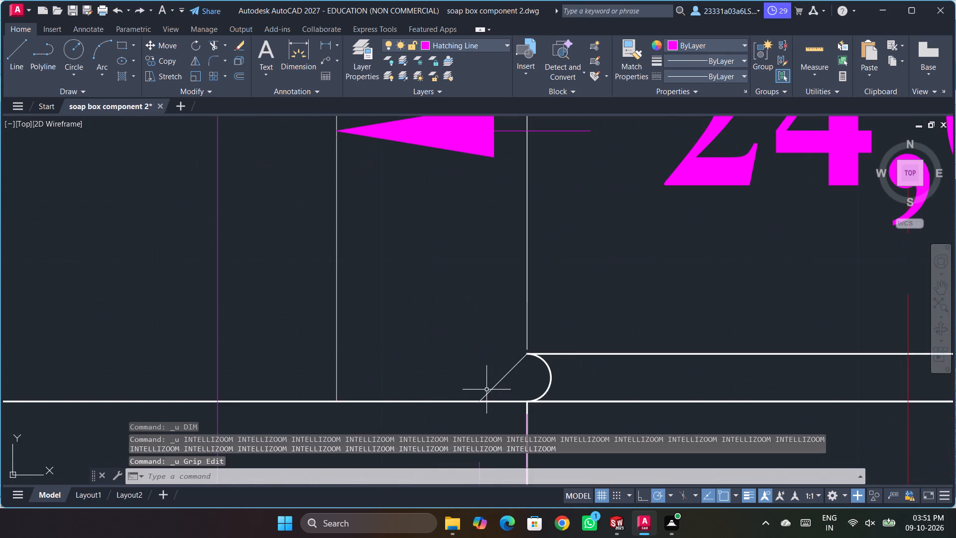
{"action": "key", "text": "ctrl+z"}
{"action": "key", "text": "ctrl+z"}
{"action": "key", "text": "ctrl+z"}
{"action": "key", "text": "ctrl+z"}
{"action": "key", "text": "ctrl+z"}
{"action": "key", "text": "ctrl+z"}
{"action": "key", "text": "ctrl+z"}
{"action": "key", "text": "ctrl+z"}
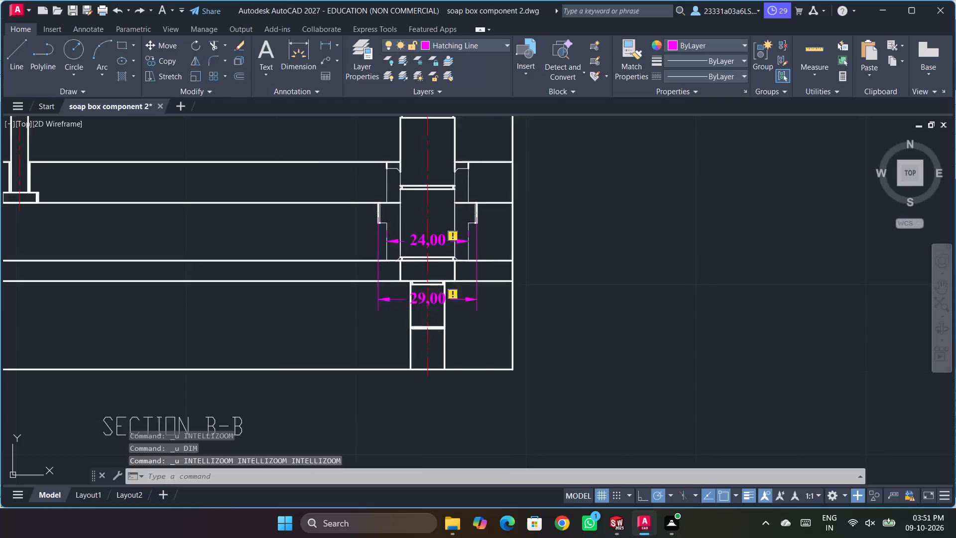
Examine section B-B and the plan view for the pin heads and hole positions.
{"action": "left_click", "coordinate": [758, 313]}
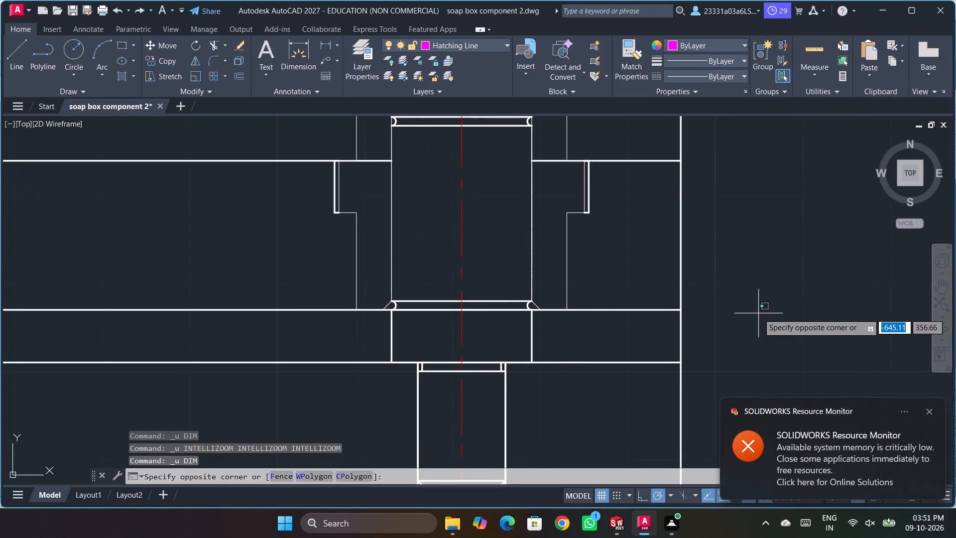
{"action": "scroll", "coordinate": [753, 310], "scroll_direction": "up", "scroll_amount": 2}
{"action": "left_click", "coordinate": [753, 309]}
{"action": "scroll", "coordinate": [753, 309], "scroll_direction": "up", "scroll_amount": 4}
{"action": "scroll", "coordinate": [753, 308], "scroll_direction": "down", "scroll_amount": 12}
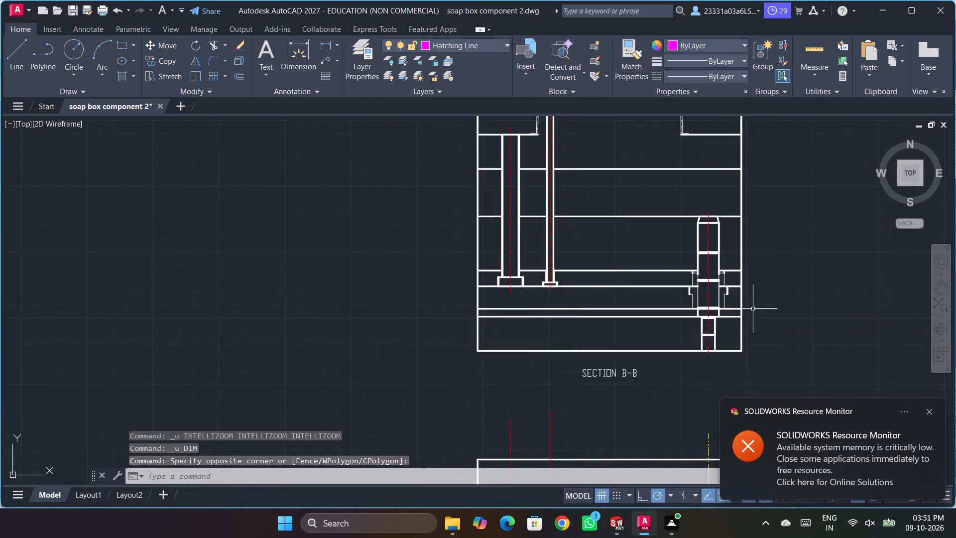
{"action": "scroll", "coordinate": [703, 349], "scroll_direction": "up", "scroll_amount": 2}
{"action": "scroll", "coordinate": [567, 314], "scroll_direction": "down", "scroll_amount": 3}
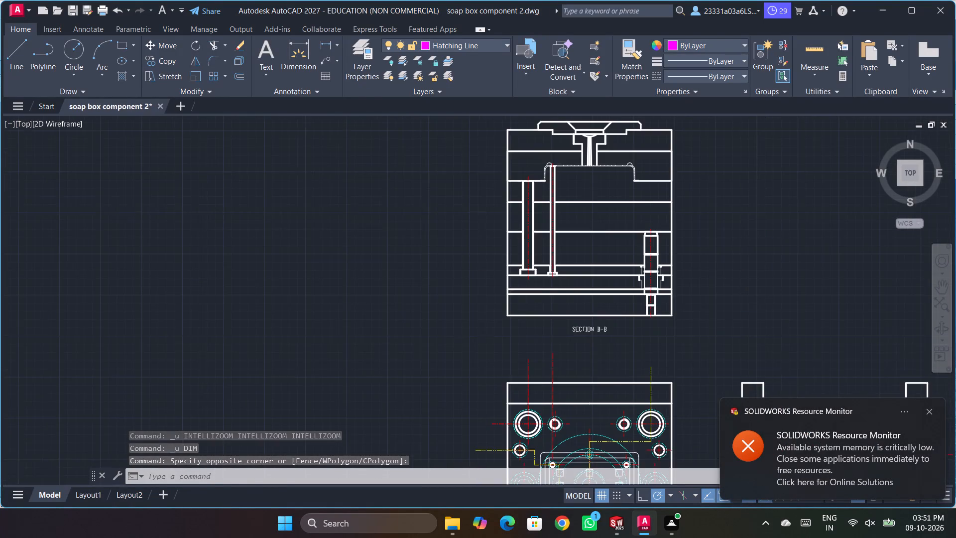
{"action": "scroll", "coordinate": [550, 431], "scroll_direction": "up", "scroll_amount": 2}
{"action": "scroll", "coordinate": [531, 412], "scroll_direction": "down", "scroll_amount": 2}
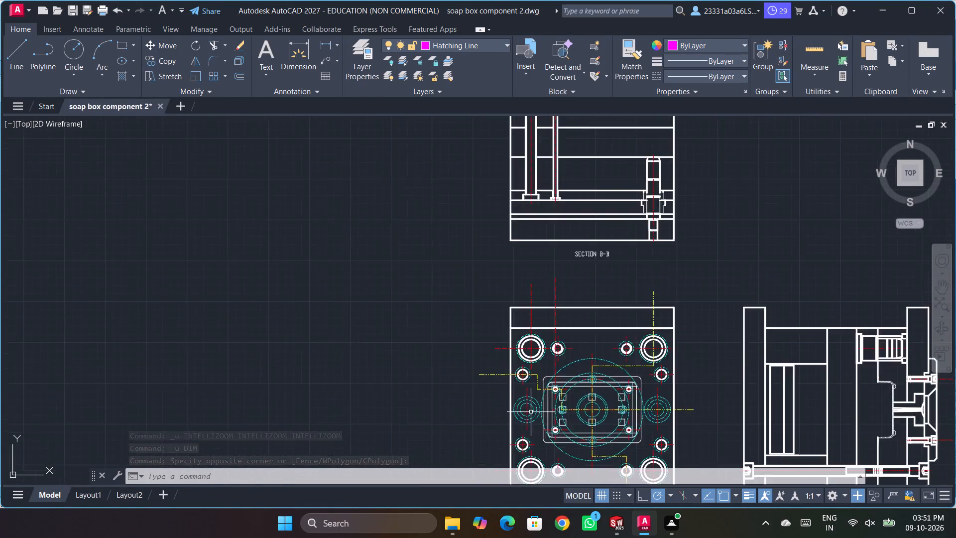
{"action": "scroll", "coordinate": [531, 412], "scroll_direction": "down", "scroll_amount": 1}
{"action": "scroll", "coordinate": [591, 433], "scroll_direction": "up", "scroll_amount": 2}
{"action": "scroll", "coordinate": [522, 309], "scroll_direction": "down", "scroll_amount": 2}
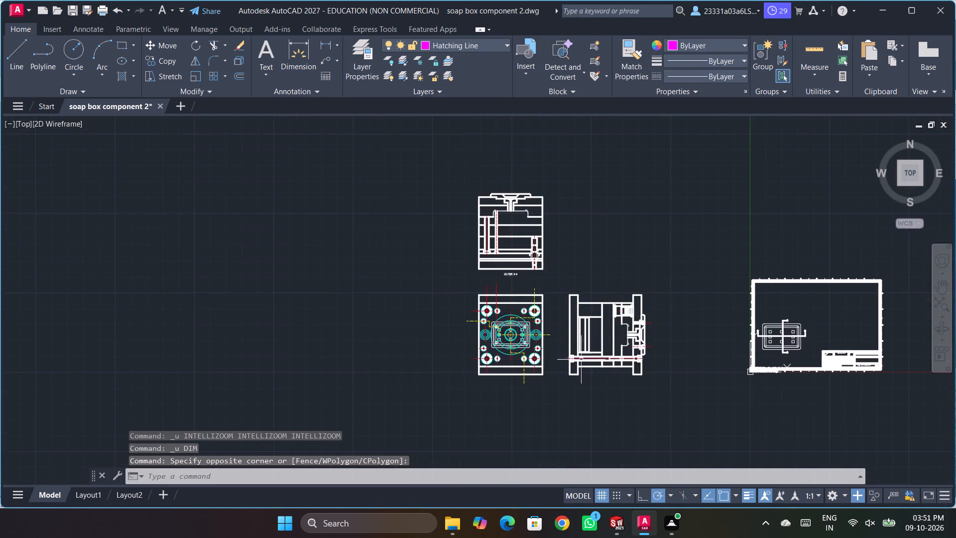
{"action": "scroll", "coordinate": [597, 378], "scroll_direction": "up", "scroll_amount": 1}
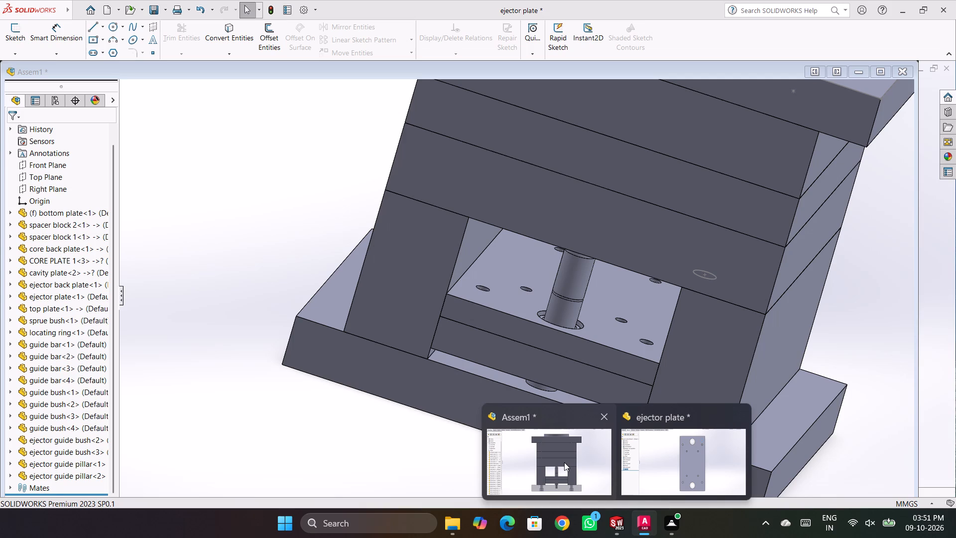
Switch to SolidWorks, rebuild the Assem1 assembly, and bring up the ejector plate part.
{"action": "left_click", "coordinate": [564, 462]}
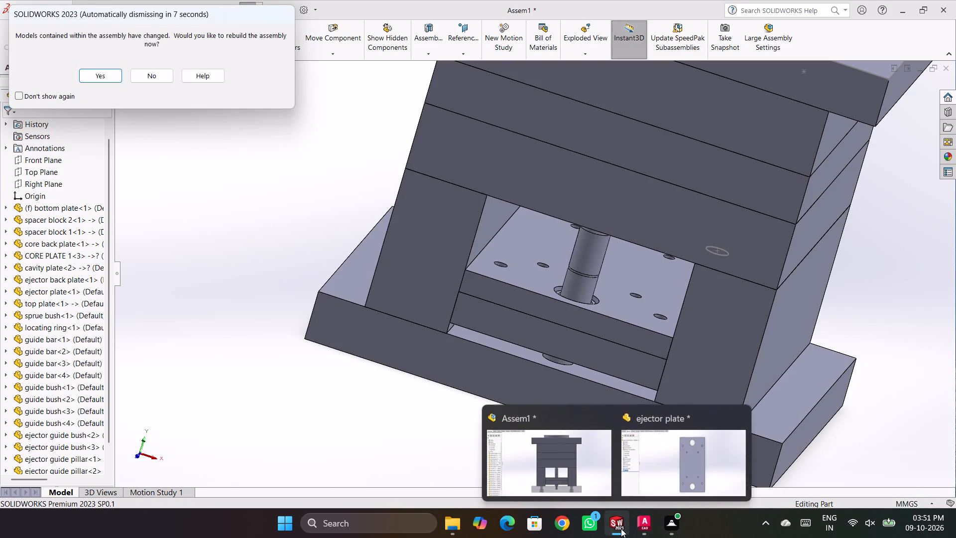
{"action": "left_click", "coordinate": [655, 463]}
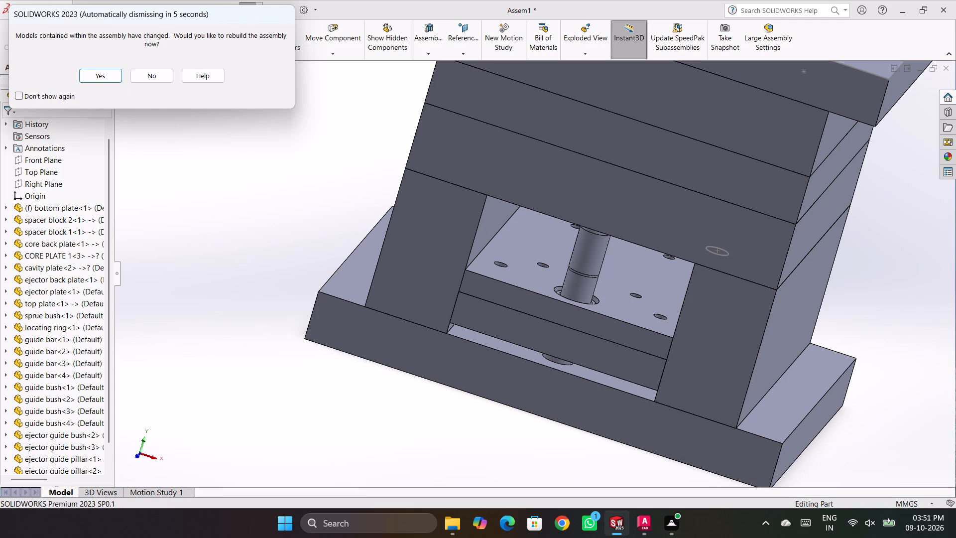
{"action": "left_click", "coordinate": [106, 75]}
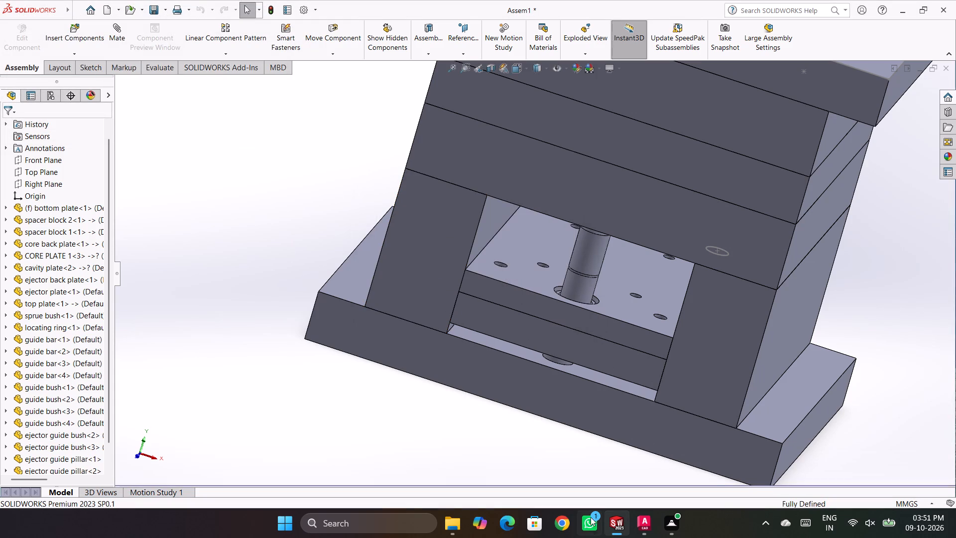
{"action": "left_click", "coordinate": [698, 461]}
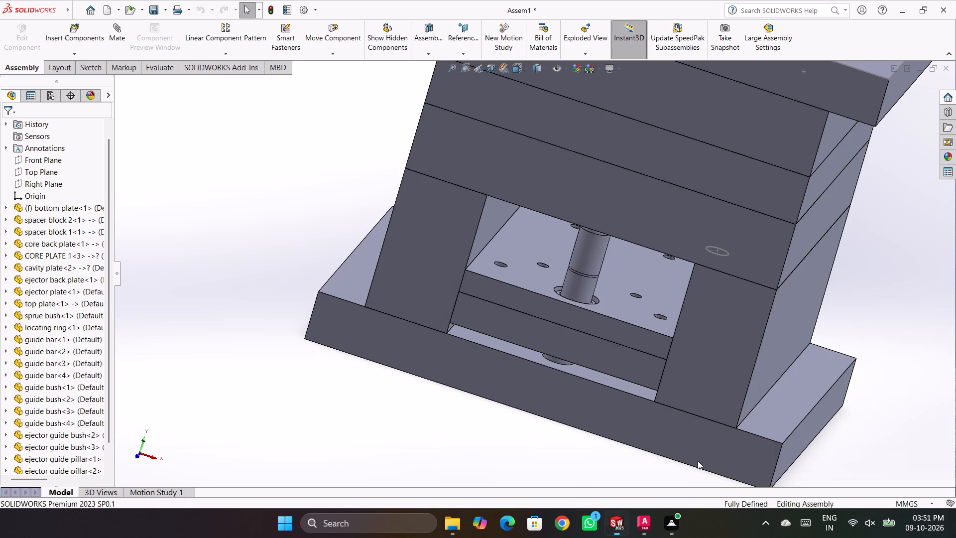
{"action": "left_click", "coordinate": [709, 227]}
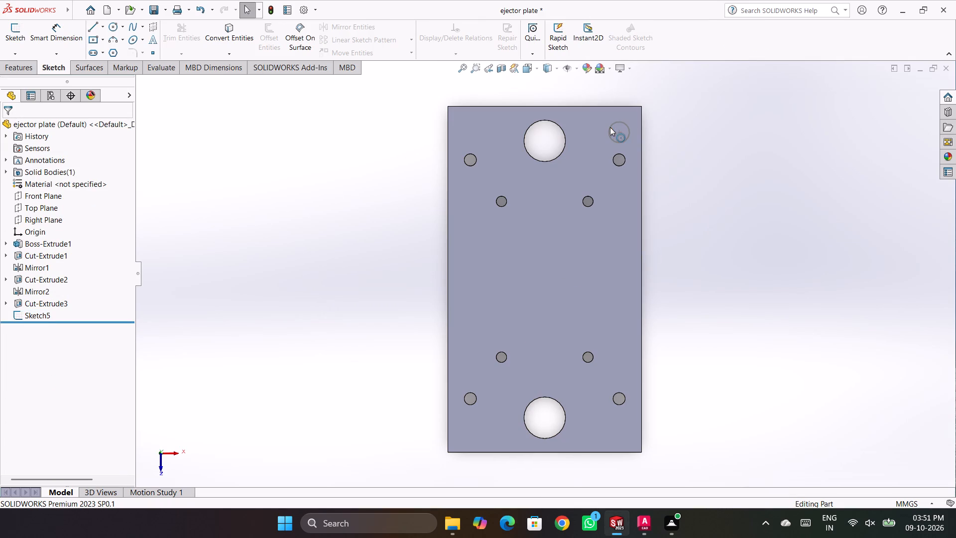
Reopen the ejector plate's Sketch5, containing the 12 mm circle, for editing.
{"action": "left_click", "coordinate": [23, 34]}
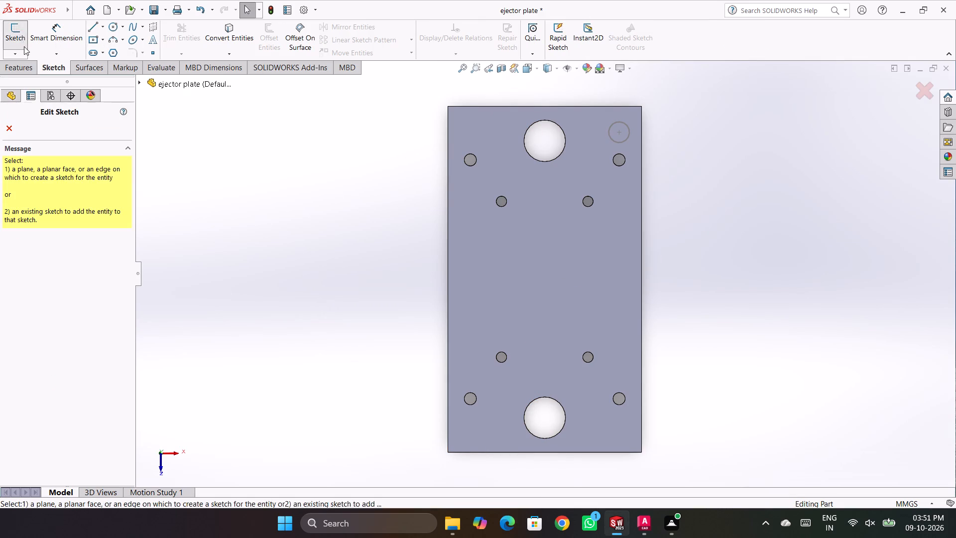
{"action": "key", "text": "Escape"}
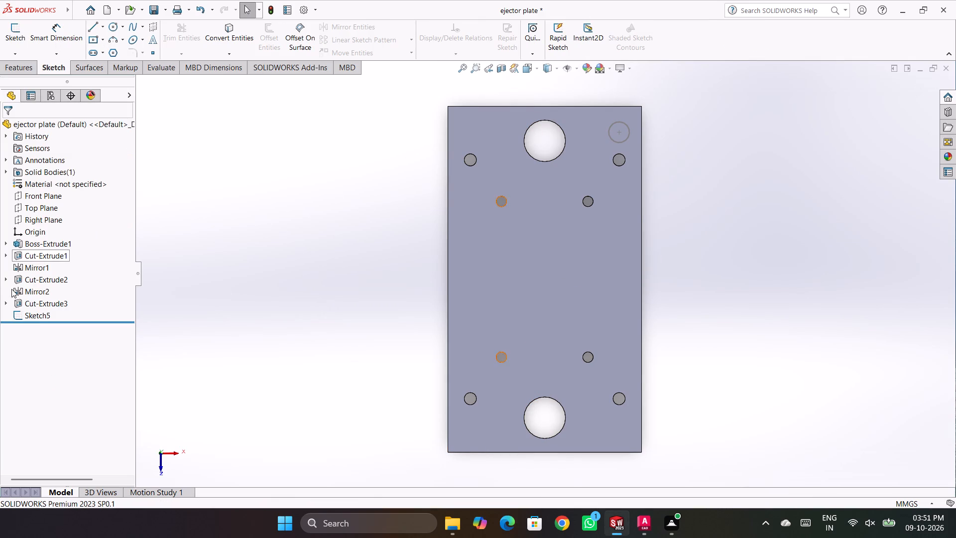
{"action": "left_click", "coordinate": [32, 324]}
{"action": "double_click", "coordinate": [31, 320]}
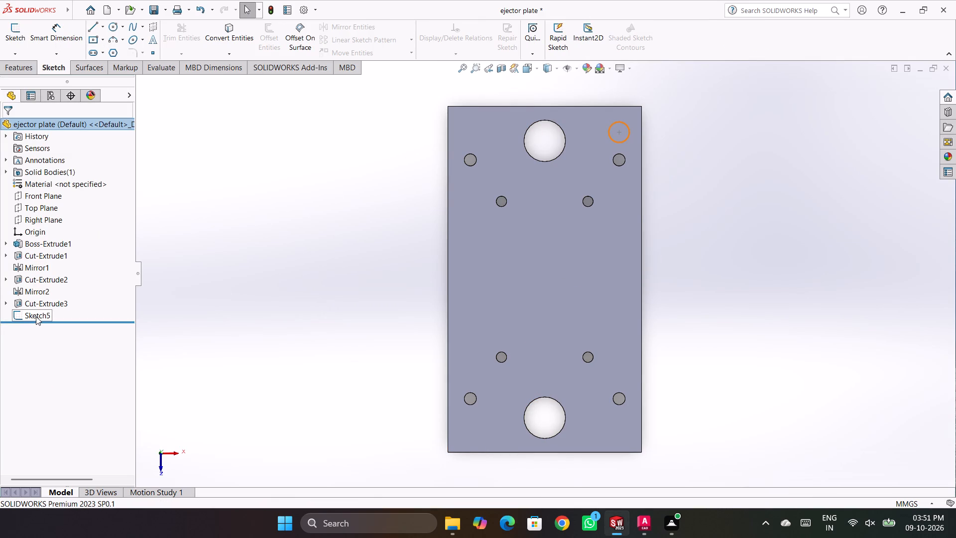
{"action": "left_click", "coordinate": [36, 316]}
{"action": "left_click", "coordinate": [46, 287]}
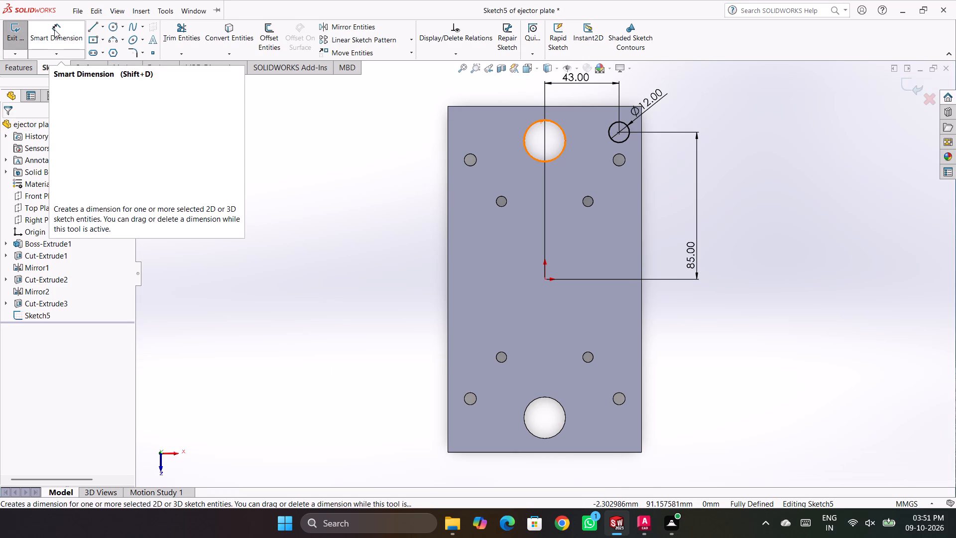
Draw a larger circle of about 10 mm radius, concentric with the 12 mm circle on the ejector plate.
{"action": "left_click", "coordinate": [115, 27]}
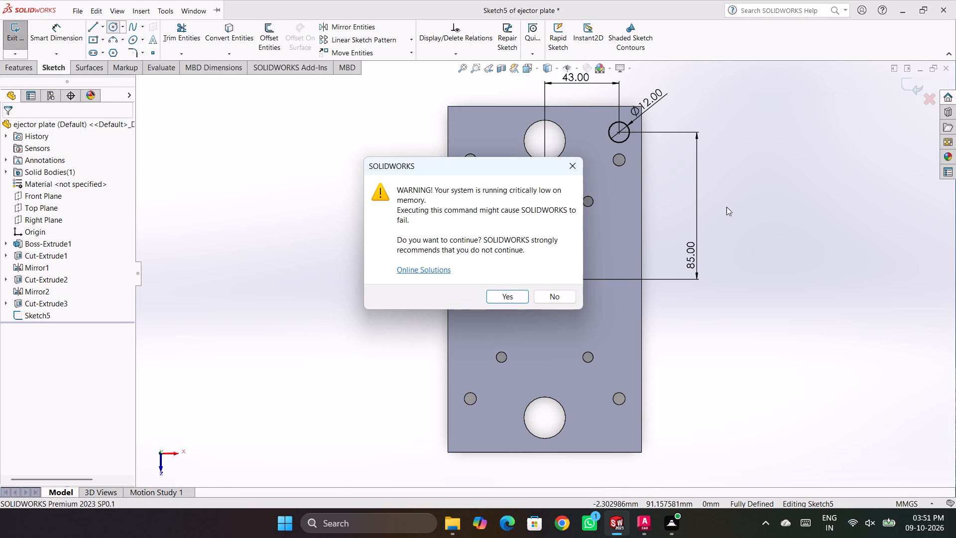
{"action": "left_click", "coordinate": [503, 297]}
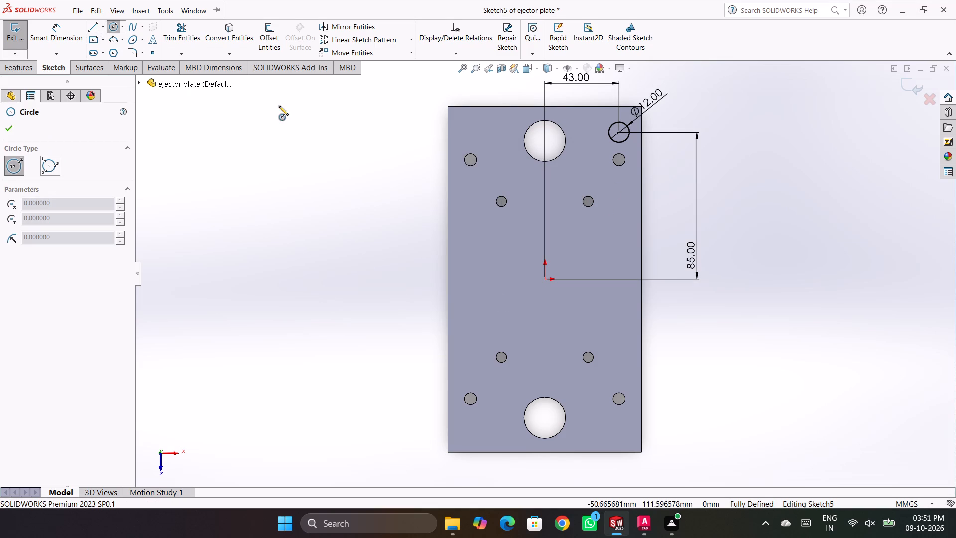
{"action": "scroll", "coordinate": [609, 124], "scroll_direction": "down", "scroll_amount": 4}
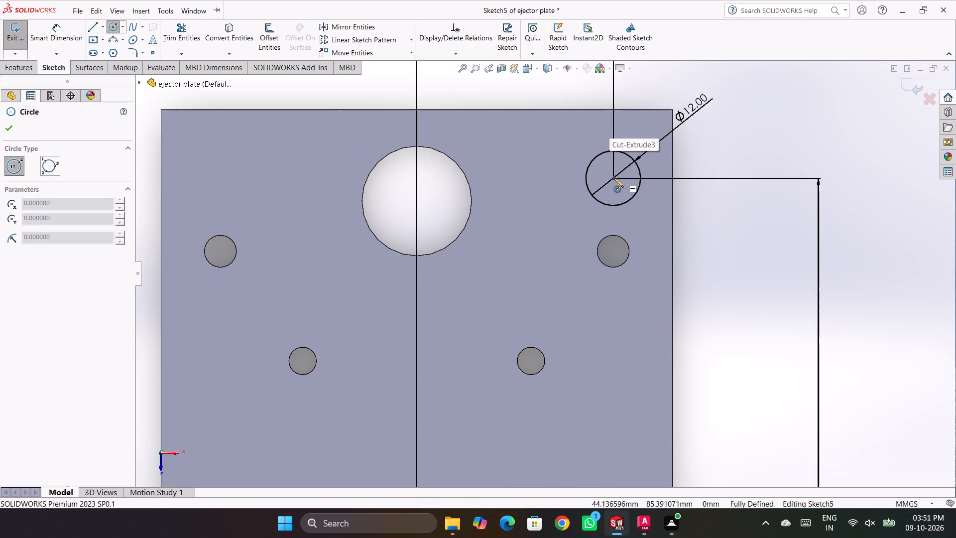
{"action": "left_click", "coordinate": [614, 178]}
{"action": "left_click", "coordinate": [647, 210]}
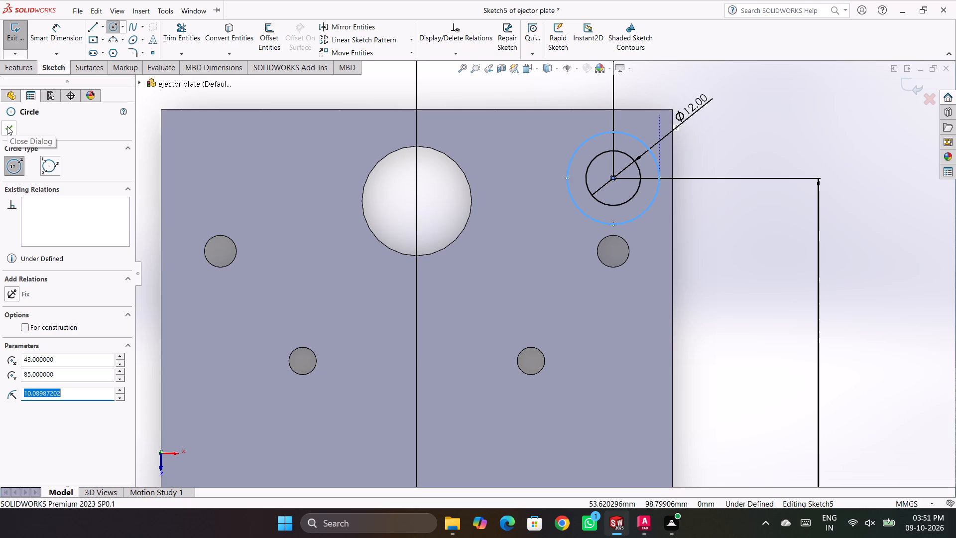
{"action": "left_click", "coordinate": [7, 126]}
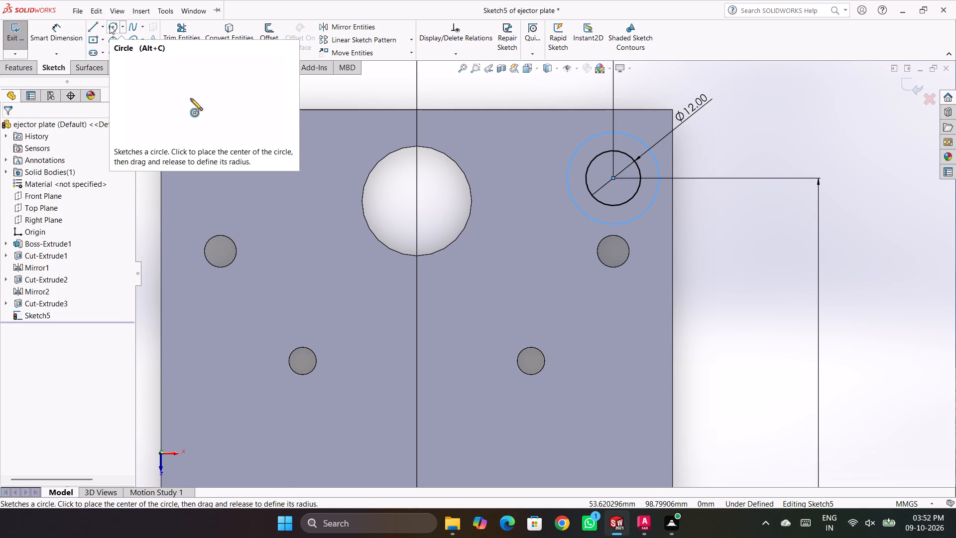
Dimension the outer concentric circle with a 19 mm diameter.
{"action": "left_click", "coordinate": [71, 39]}
{"action": "left_click", "coordinate": [628, 134]}
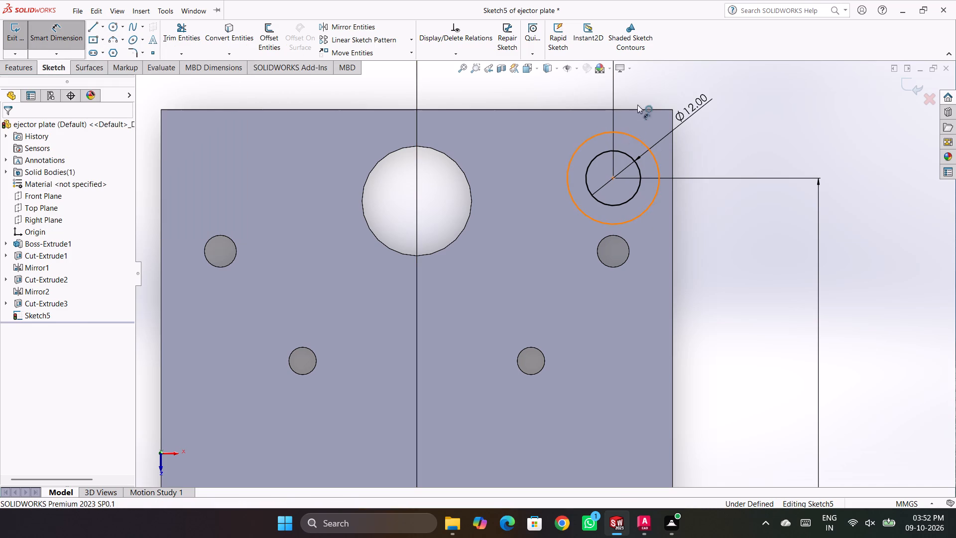
{"action": "left_click", "coordinate": [674, 82]}
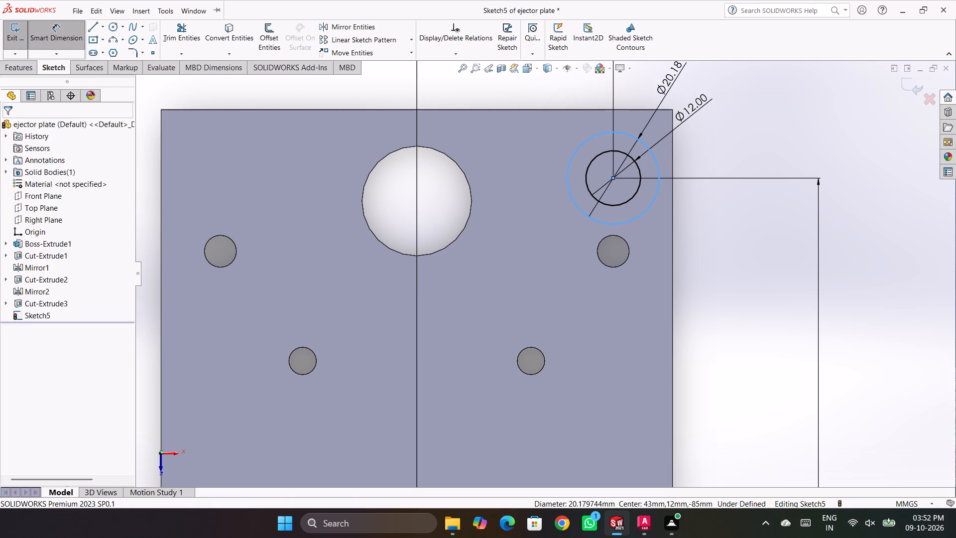
{"action": "type", "text": "19"}
{"action": "key", "text": "Return"}
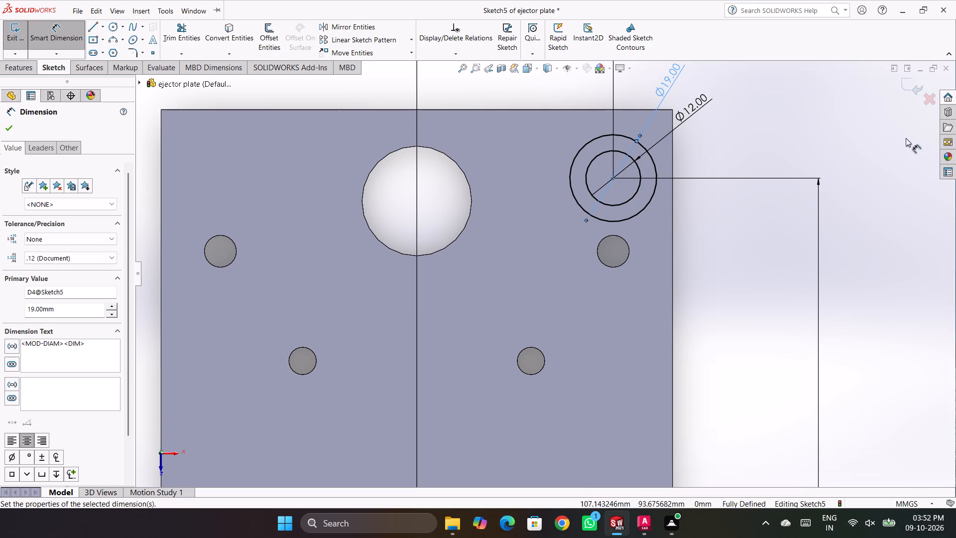
{"action": "left_click", "coordinate": [884, 133]}
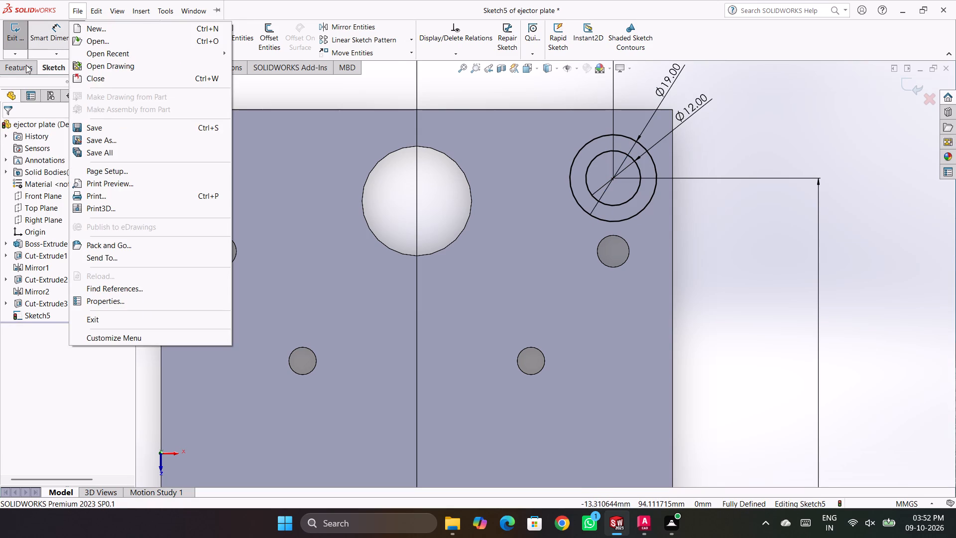
Cut-extrude the 19 mm and 12 mm concentric circle profile into the ejector plate as a blind cut 7 mm deep.
{"action": "left_click", "coordinate": [26, 65]}
{"action": "scroll", "coordinate": [482, 227], "scroll_direction": "up", "scroll_amount": 5}
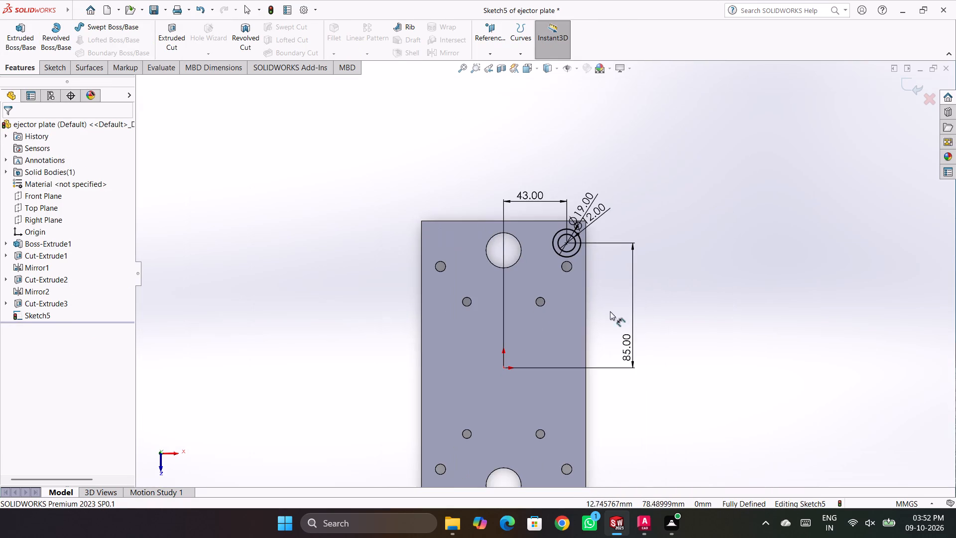
{"action": "middle_click_drag", "start_coordinate": [782, 402], "coordinate": [664, 376]}
{"action": "left_click", "coordinate": [782, 222]}
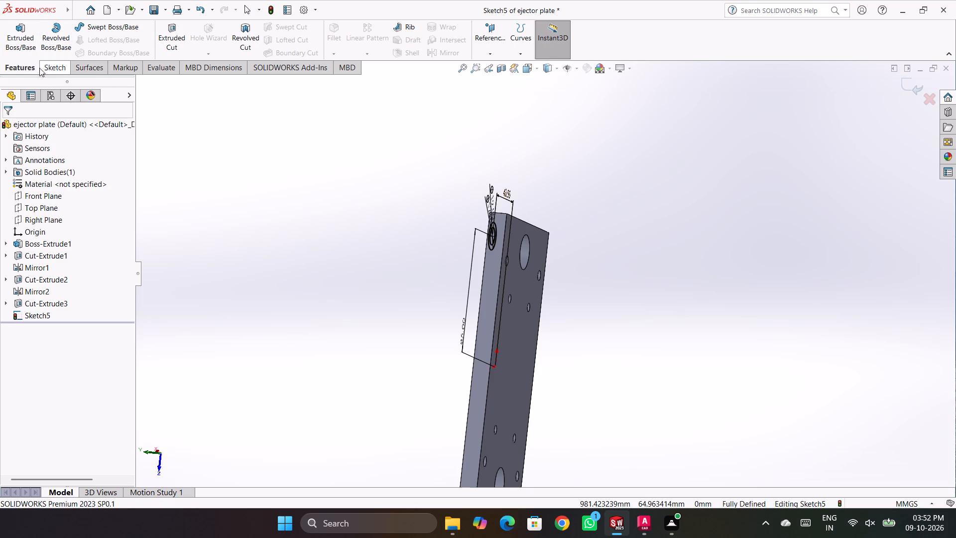
{"action": "left_click", "coordinate": [177, 34]}
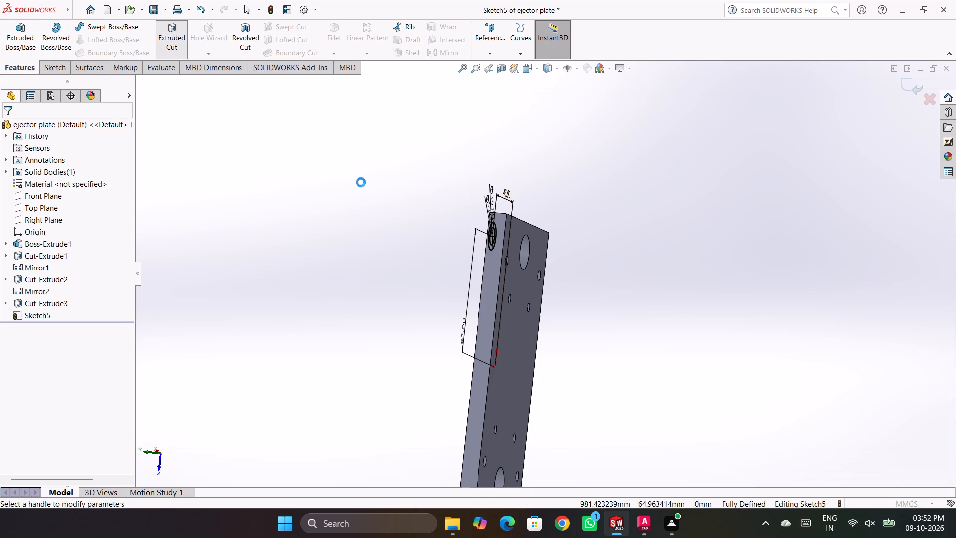
{"action": "middle_click_drag", "start_coordinate": [359, 182], "coordinate": [432, 292]}
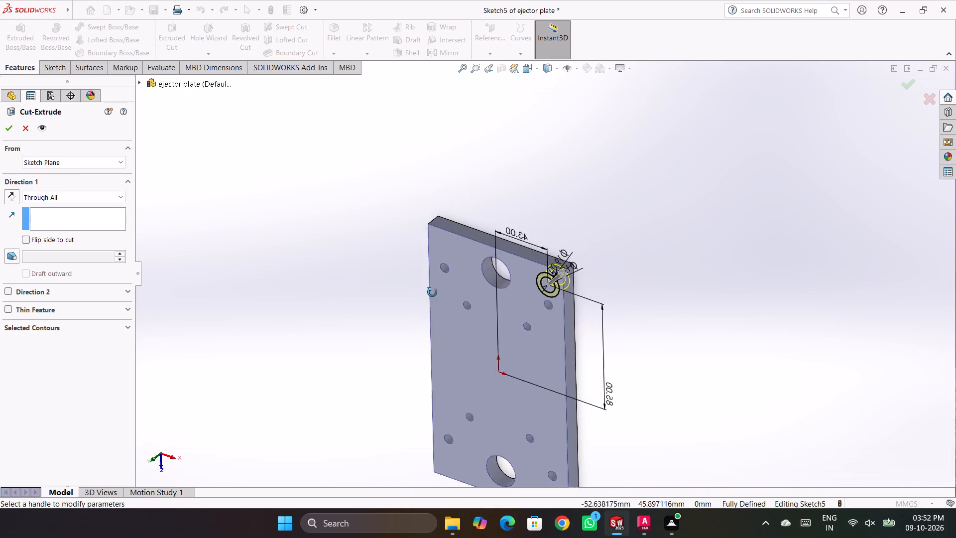
{"action": "middle_click_drag", "start_coordinate": [432, 292], "coordinate": [481, 213]}
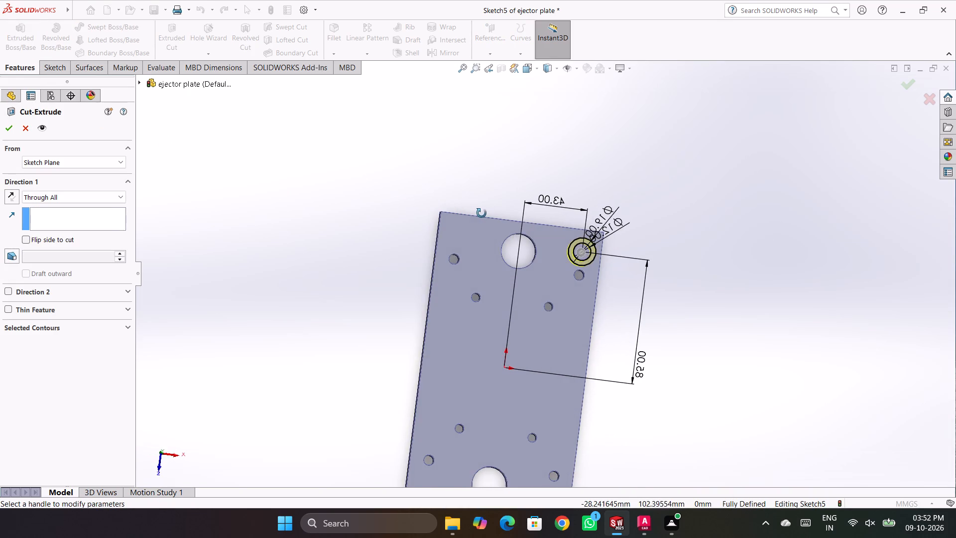
{"action": "middle_click_drag", "start_coordinate": [481, 213], "coordinate": [452, 207]}
{"action": "scroll", "coordinate": [675, 220], "scroll_direction": "down", "scroll_amount": 4}
{"action": "scroll", "coordinate": [650, 222], "scroll_direction": "up", "scroll_amount": 1}
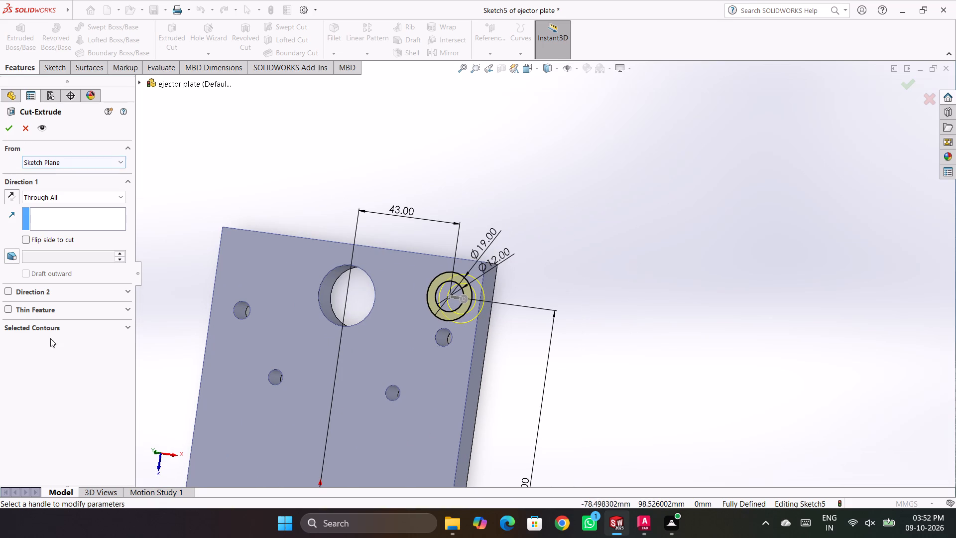
{"action": "left_click", "coordinate": [78, 195]}
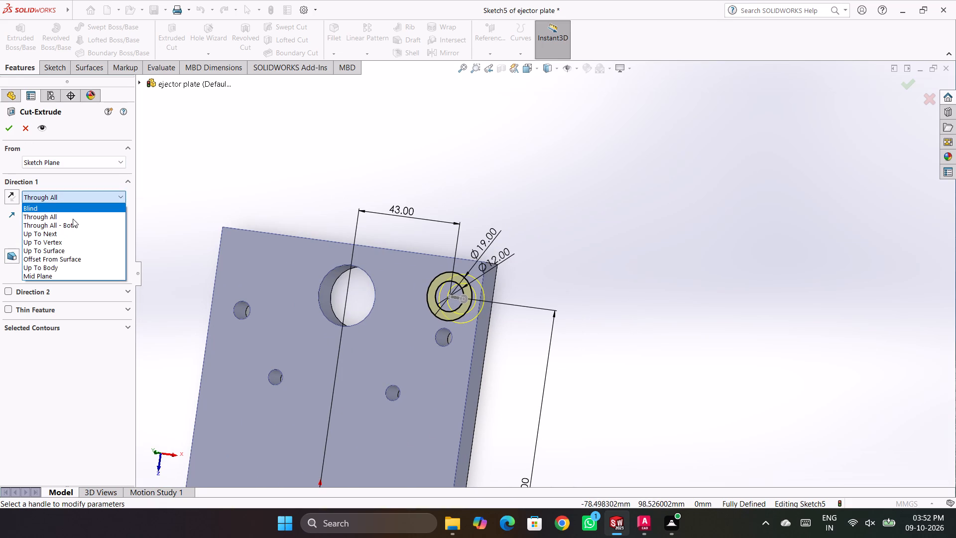
{"action": "left_click", "coordinate": [69, 211]}
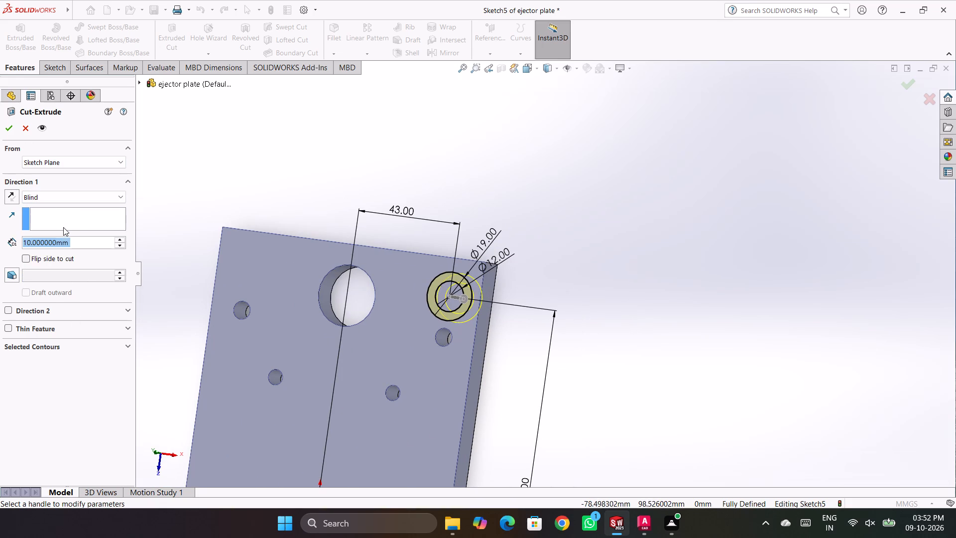
{"action": "key", "text": "7"}
{"action": "key", "text": "Return"}
{"action": "left_click", "coordinate": [5, 134]}
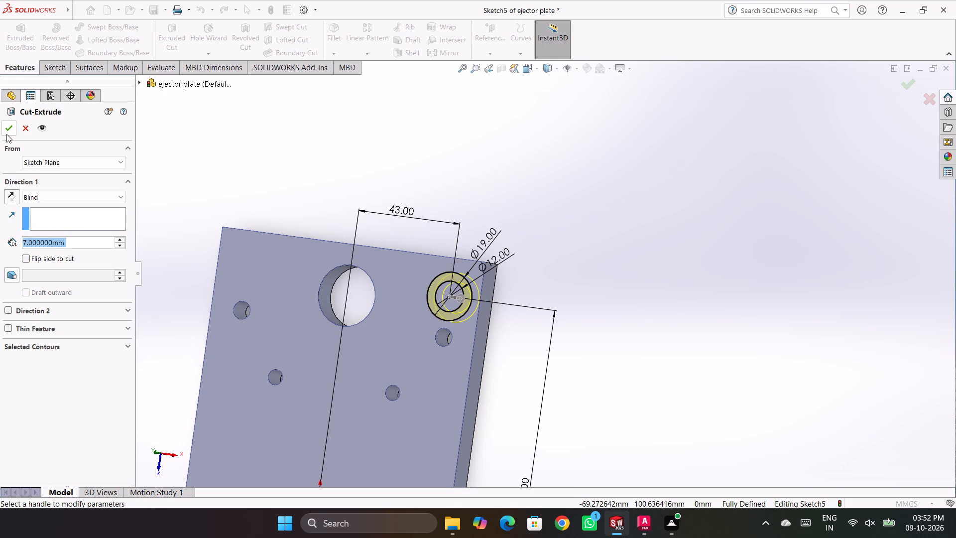
Reuse Sketch5 to cut only the inner 12 mm circle region Through All in the ejector plate.
{"action": "left_click", "coordinate": [175, 31]}
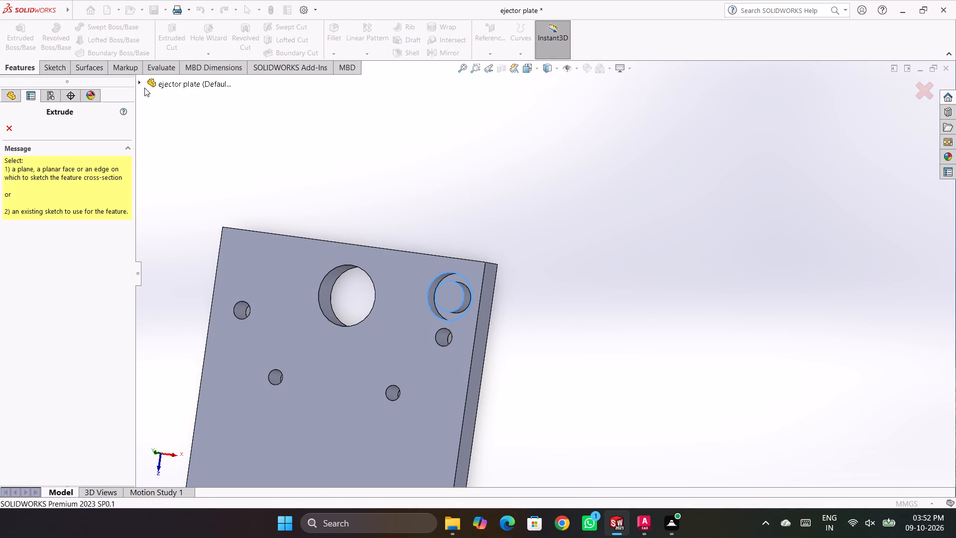
{"action": "left_click", "coordinate": [140, 85]}
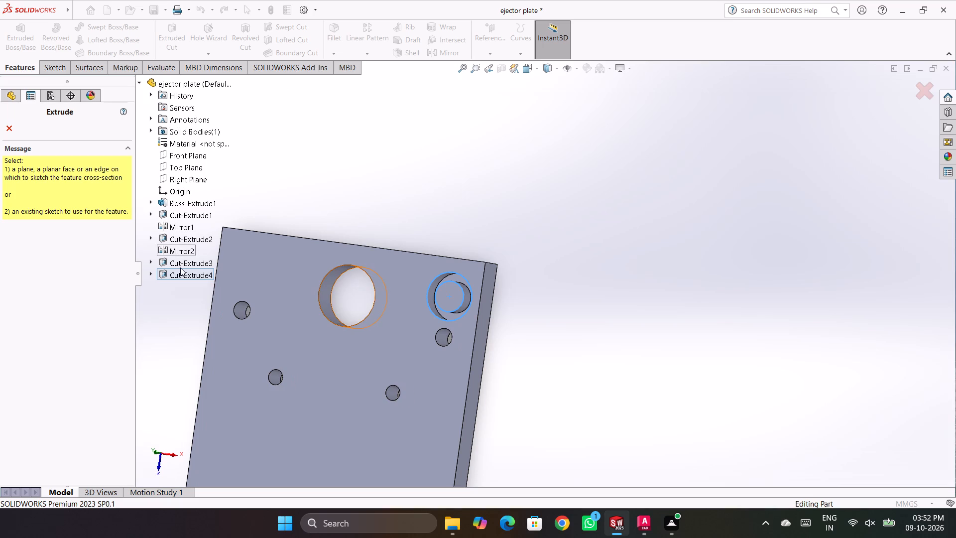
{"action": "left_click", "coordinate": [156, 276]}
{"action": "left_click", "coordinate": [180, 287]}
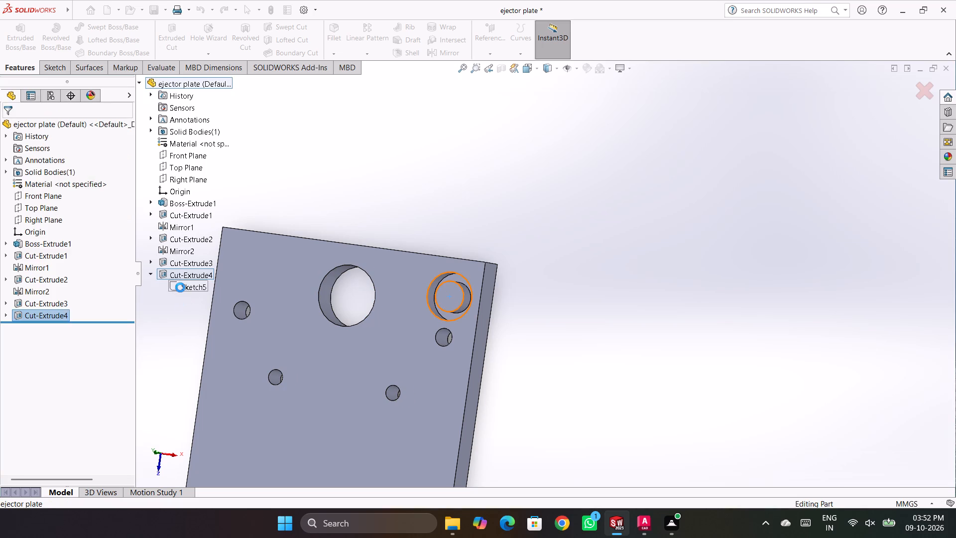
{"action": "left_click", "coordinate": [53, 349]}
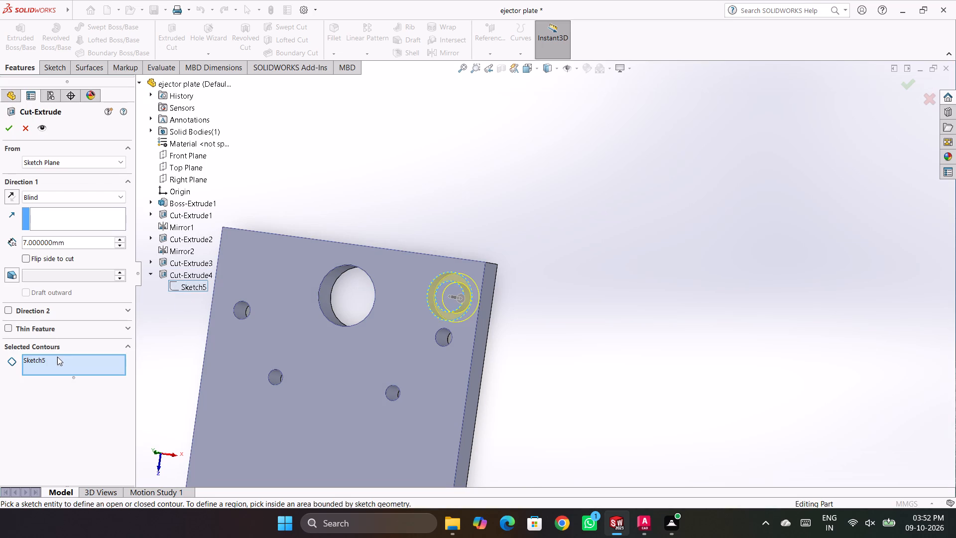
{"action": "left_click", "coordinate": [57, 357]}
{"action": "right_click", "coordinate": [60, 356]}
{"action": "left_click", "coordinate": [82, 375]}
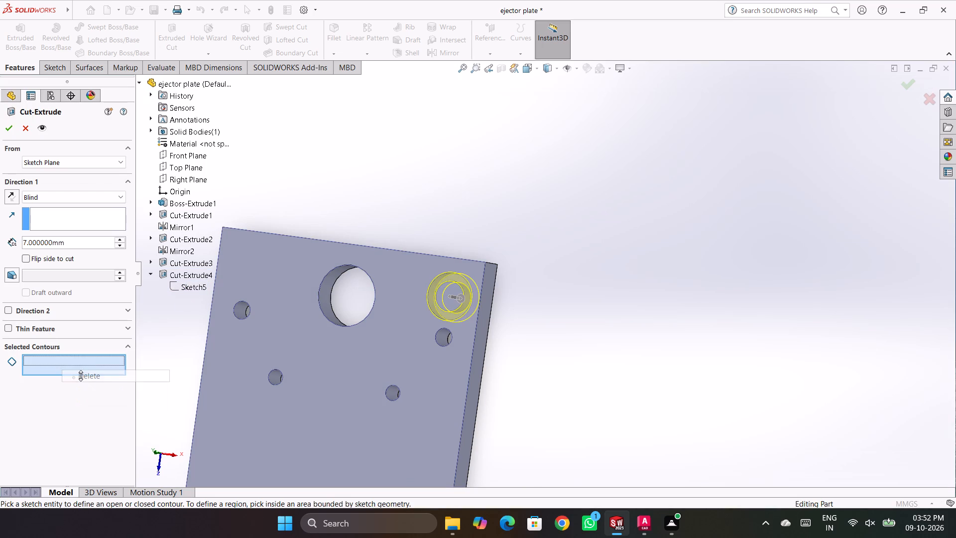
{"action": "left_click", "coordinate": [441, 289]}
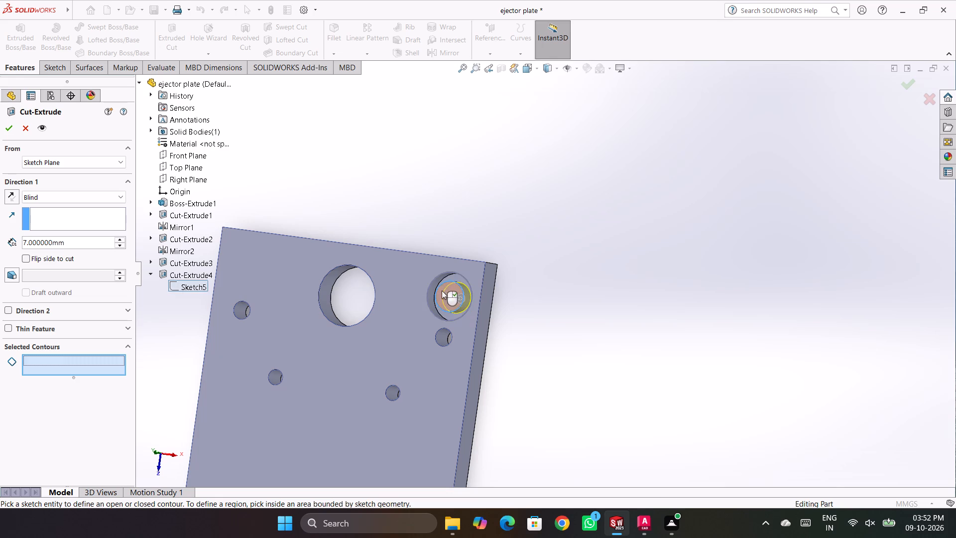
{"action": "left_click", "coordinate": [65, 197]}
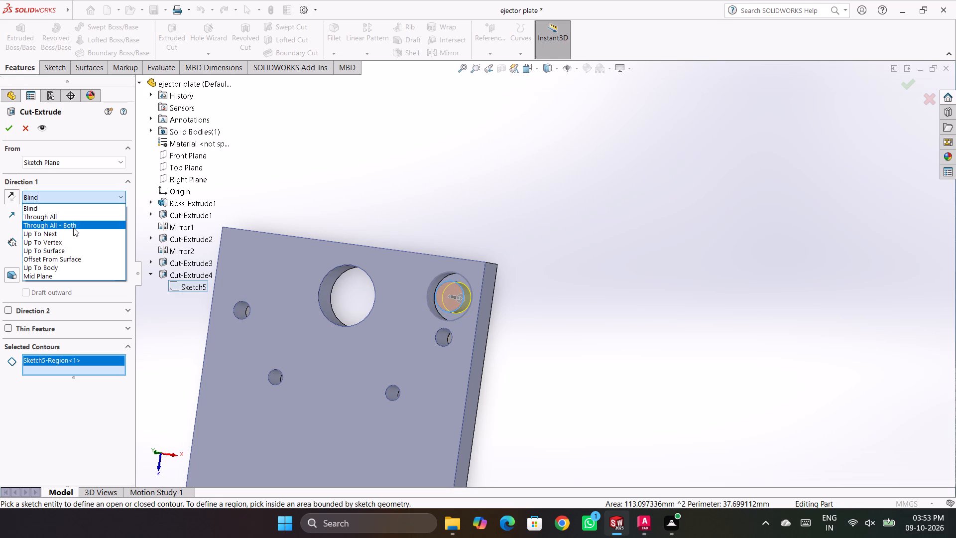
{"action": "left_click", "coordinate": [71, 216]}
{"action": "left_click", "coordinate": [7, 126]}
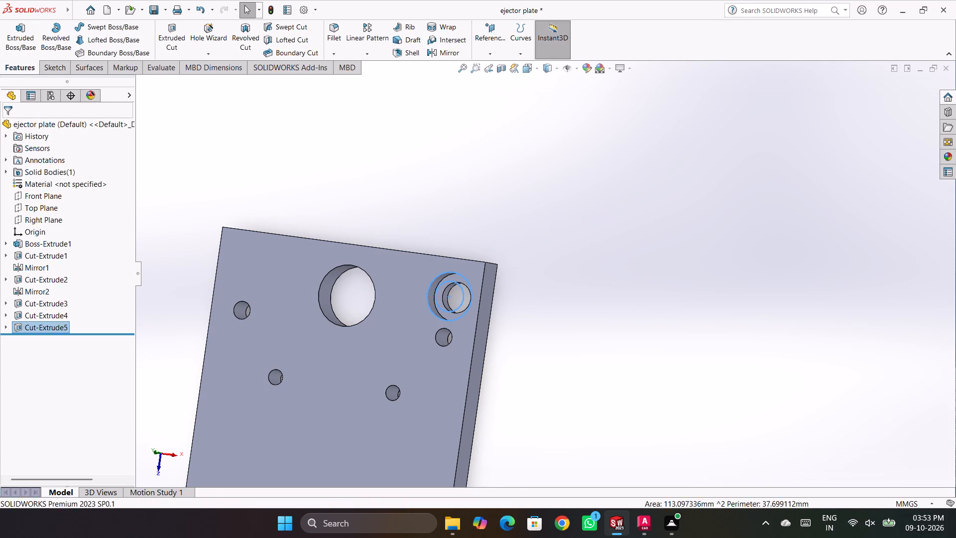
Switch to the Assem1 assembly, rebuild it, and examine how the new recess sits on the ejector plate.
{"action": "left_click", "coordinate": [346, 159]}
{"action": "scroll", "coordinate": [403, 205], "scroll_direction": "up", "scroll_amount": 2}
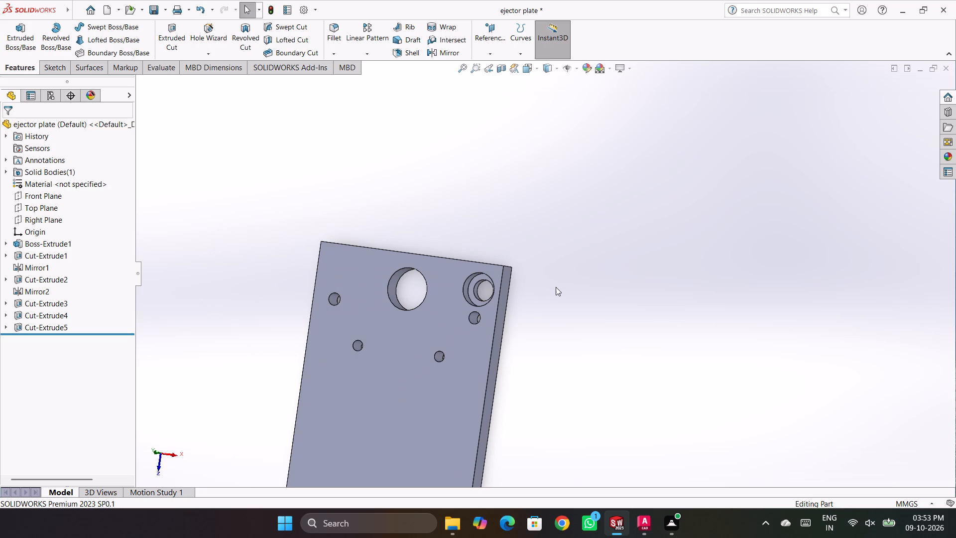
{"action": "scroll", "coordinate": [549, 294], "scroll_direction": "down", "scroll_amount": 2}
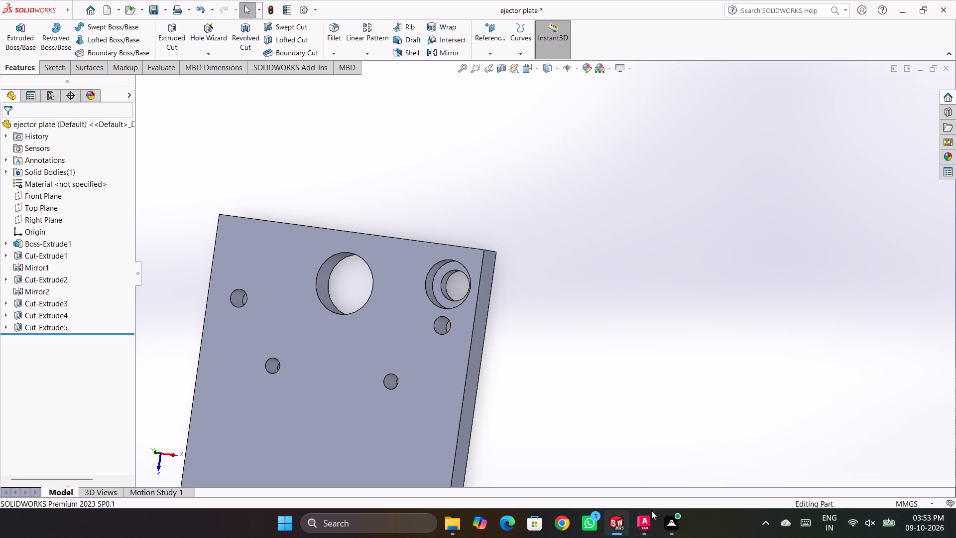
{"action": "left_click", "coordinate": [556, 462]}
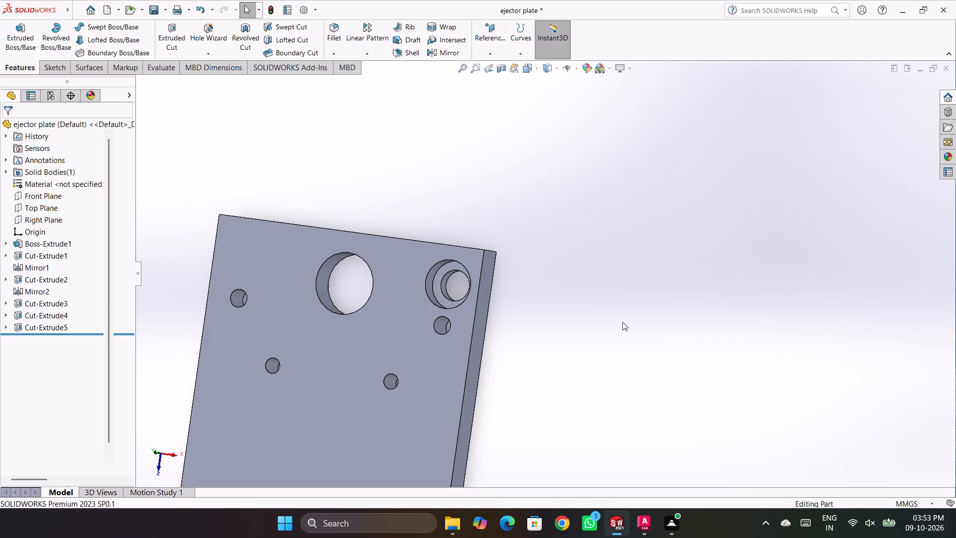
{"action": "left_click", "coordinate": [100, 76]}
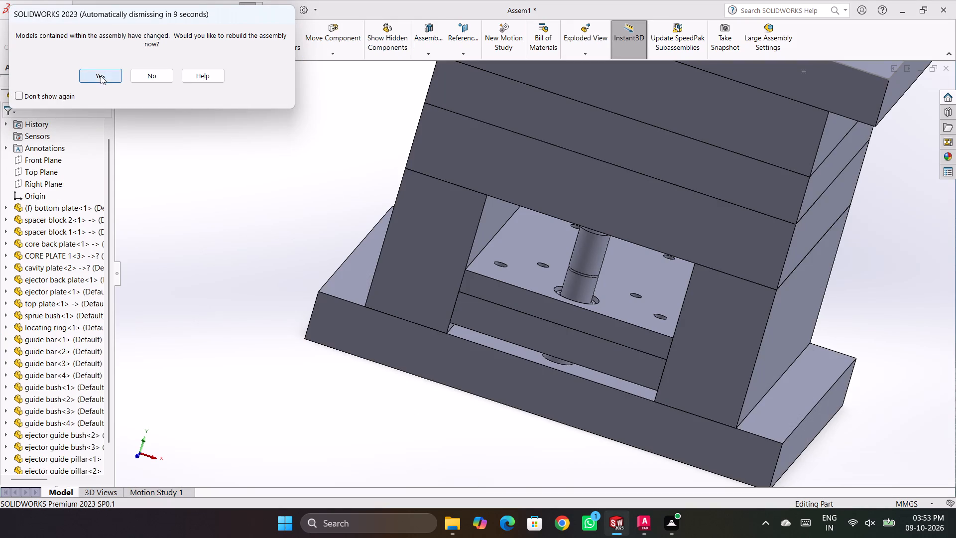
{"action": "left_click", "coordinate": [292, 206]}
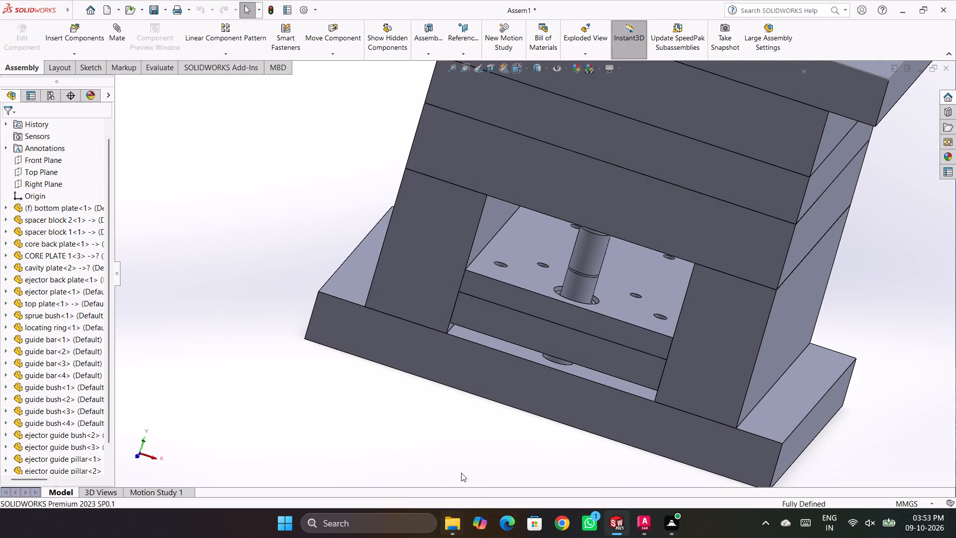
{"action": "middle_click_drag", "start_coordinate": [443, 433], "coordinate": [450, 417]}
{"action": "scroll", "coordinate": [450, 417], "scroll_direction": "up", "scroll_amount": 1}
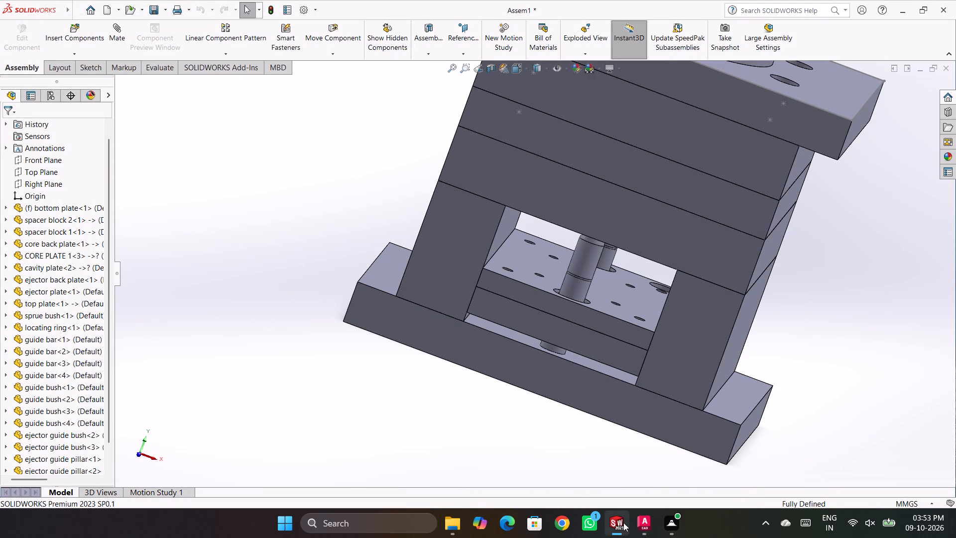
Back in the ejector plate, edit Cut-Extrude4 to start at a 12 mm offset, with both the offset and cut directions reversed.
{"action": "left_click", "coordinate": [657, 472]}
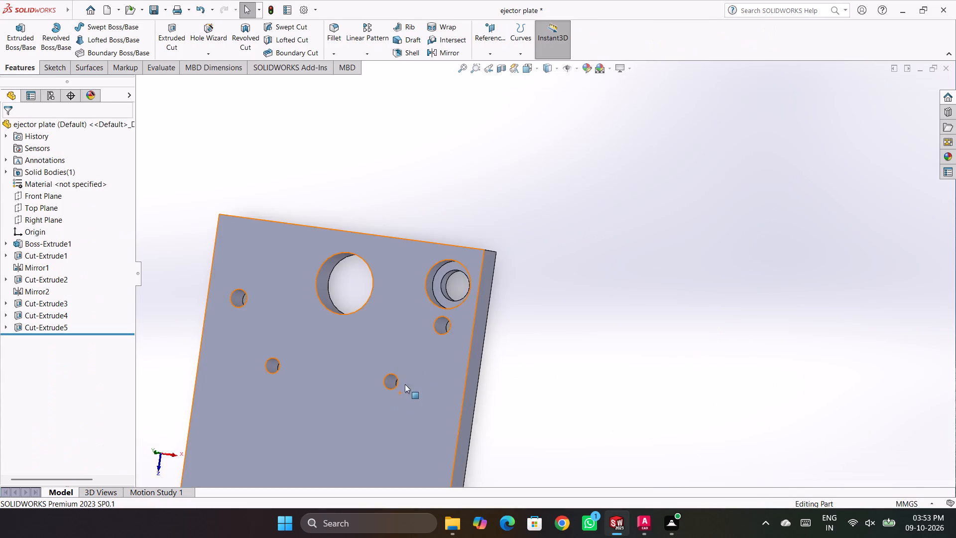
{"action": "middle_click", "coordinate": [545, 333]}
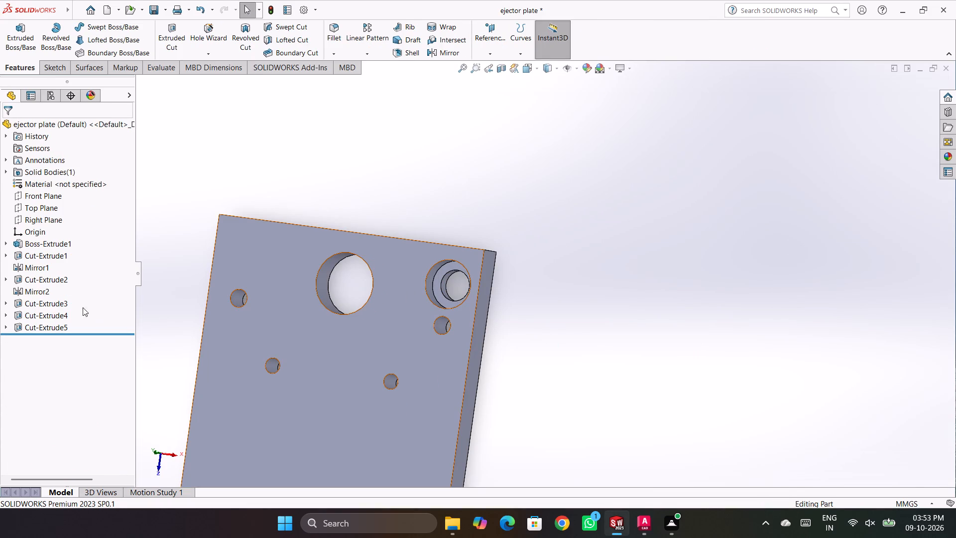
{"action": "right_click", "coordinate": [51, 319]}
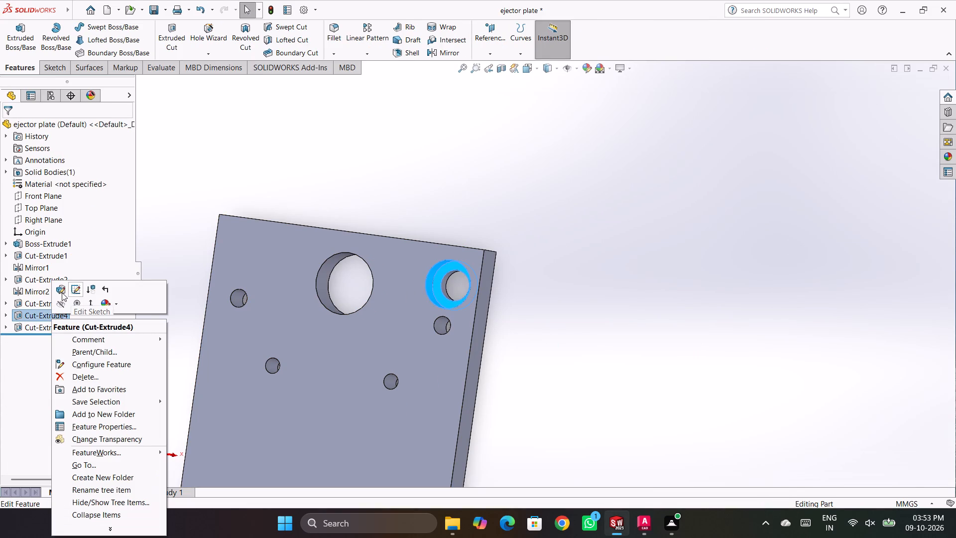
{"action": "left_click", "coordinate": [59, 290]}
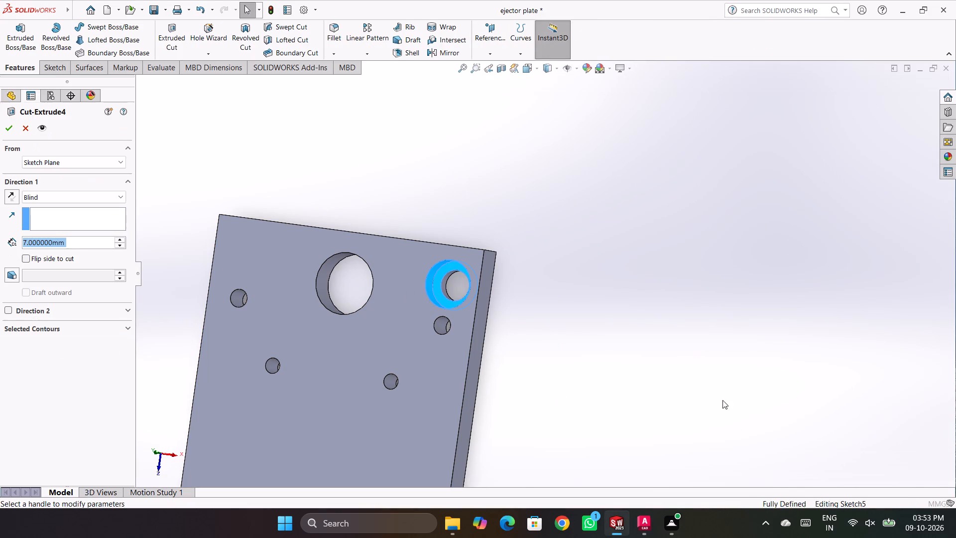
{"action": "left_click", "coordinate": [67, 162]}
{"action": "left_click", "coordinate": [68, 196]}
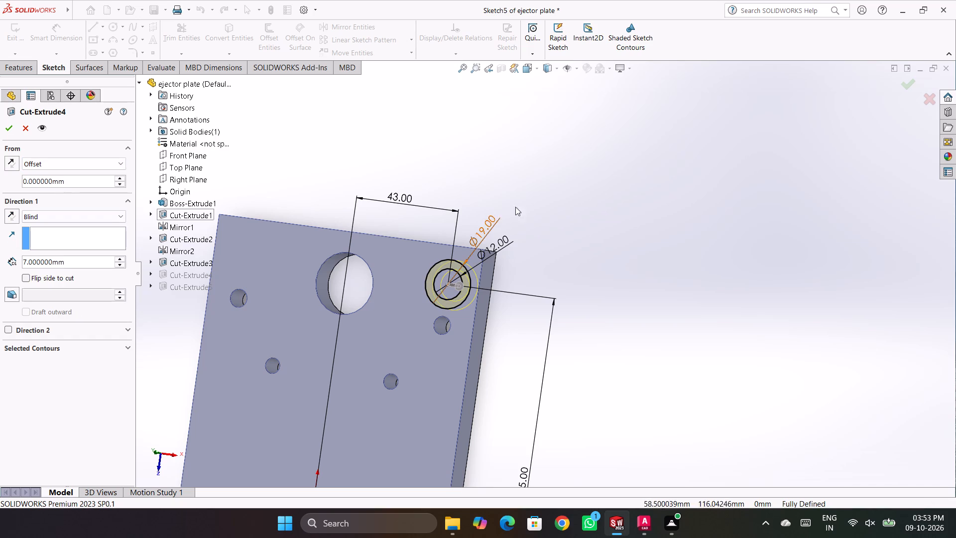
{"action": "middle_click_drag", "start_coordinate": [544, 223], "coordinate": [485, 237]}
{"action": "left_click", "coordinate": [76, 182]}
{"action": "left_click_drag", "start_coordinate": [76, 182], "coordinate": [16, 183]}
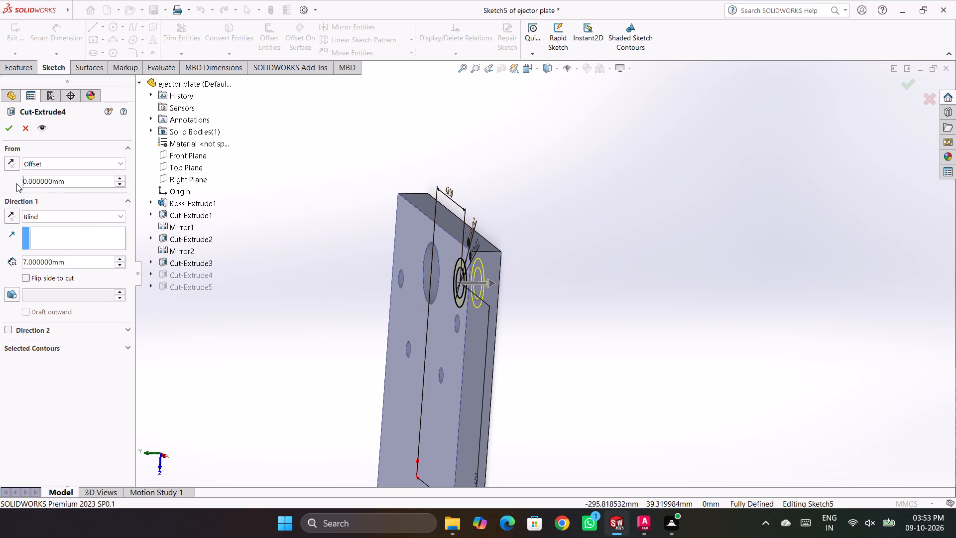
{"action": "left_click_drag", "start_coordinate": [79, 182], "coordinate": [20, 173]}
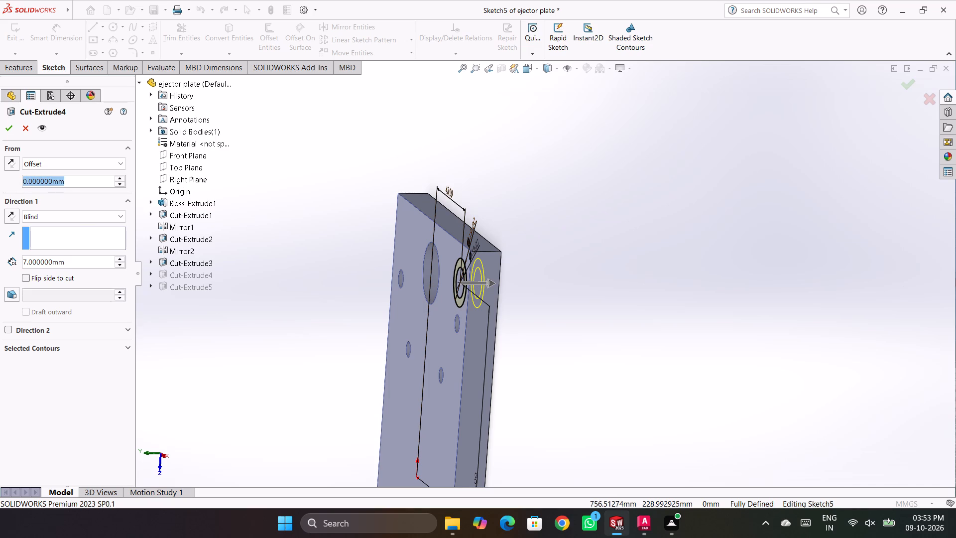
{"action": "type", "text": "12"}
{"action": "key", "text": "Return"}
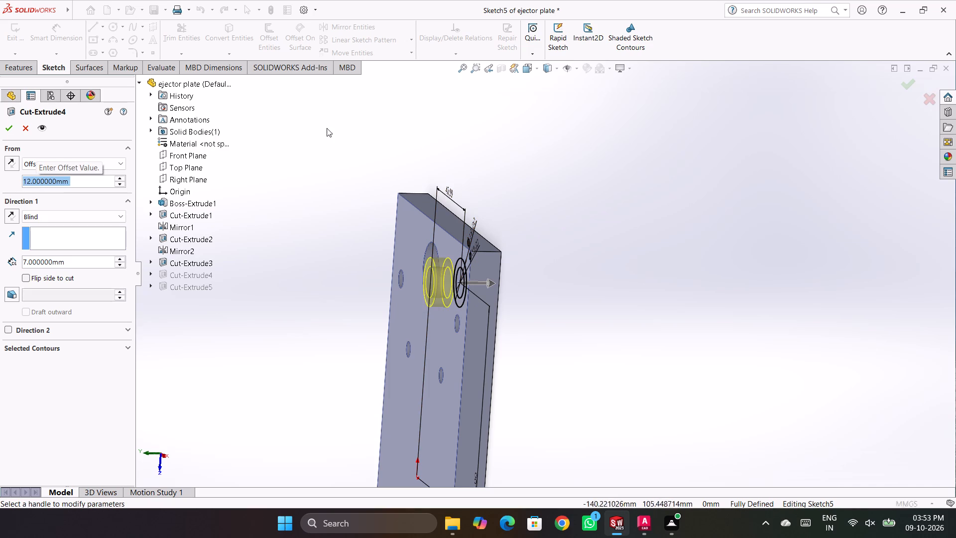
{"action": "left_click", "coordinate": [11, 156]}
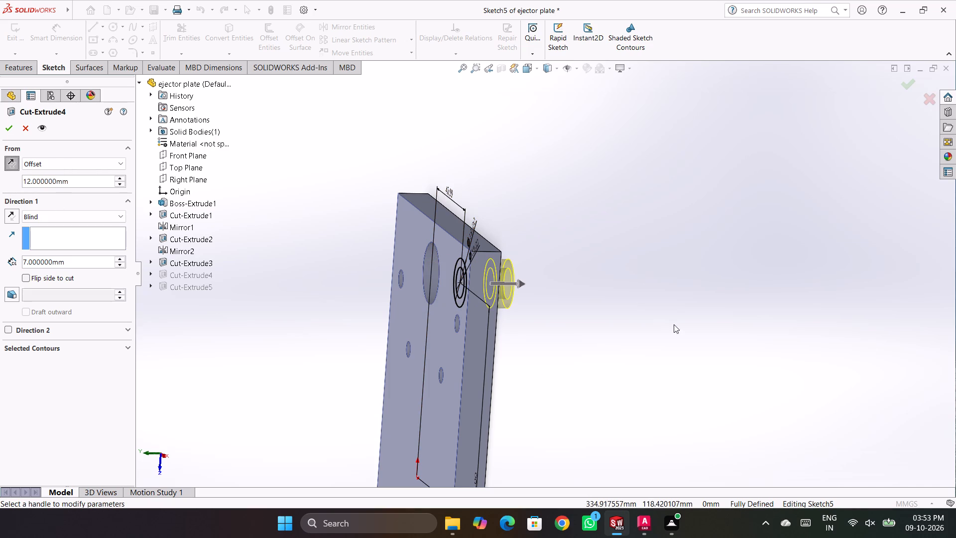
{"action": "left_click", "coordinate": [10, 215]}
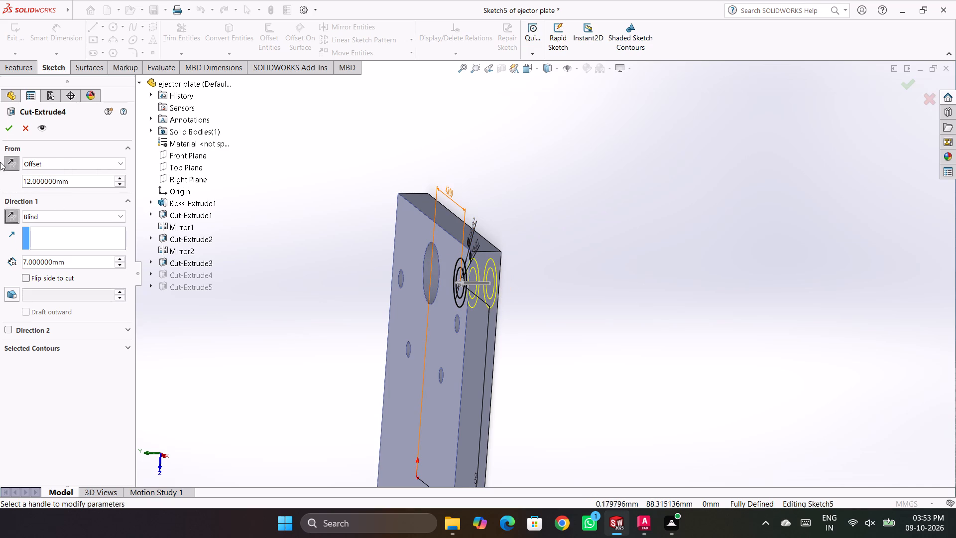
{"action": "left_click", "coordinate": [5, 126]}
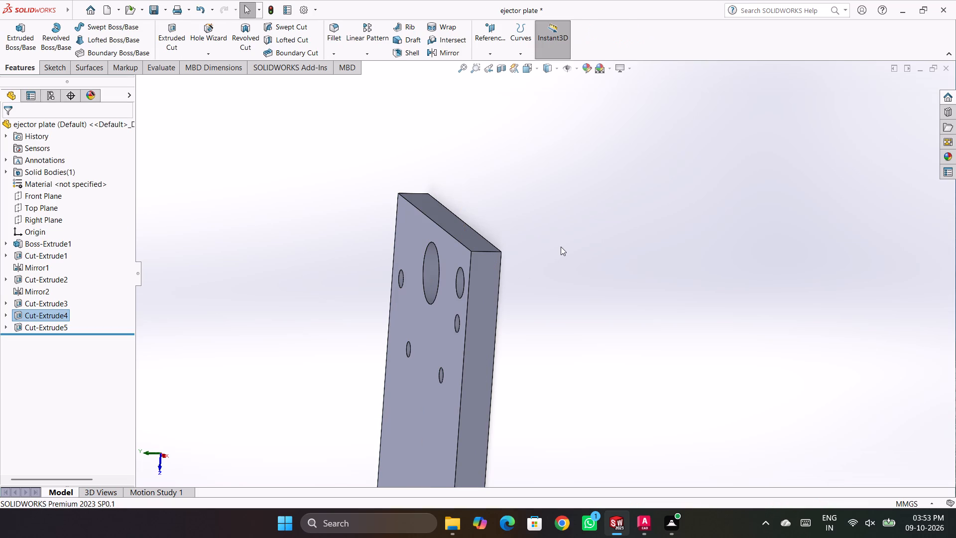
Mirror Cut-Extrude4 and Cut-Extrude5 about the Front Plane with the Right Plane as secondary mirror plane, and save the ejector plate.
{"action": "left_click", "coordinate": [560, 246]}
{"action": "middle_click_drag", "start_coordinate": [592, 310], "coordinate": [616, 328]}
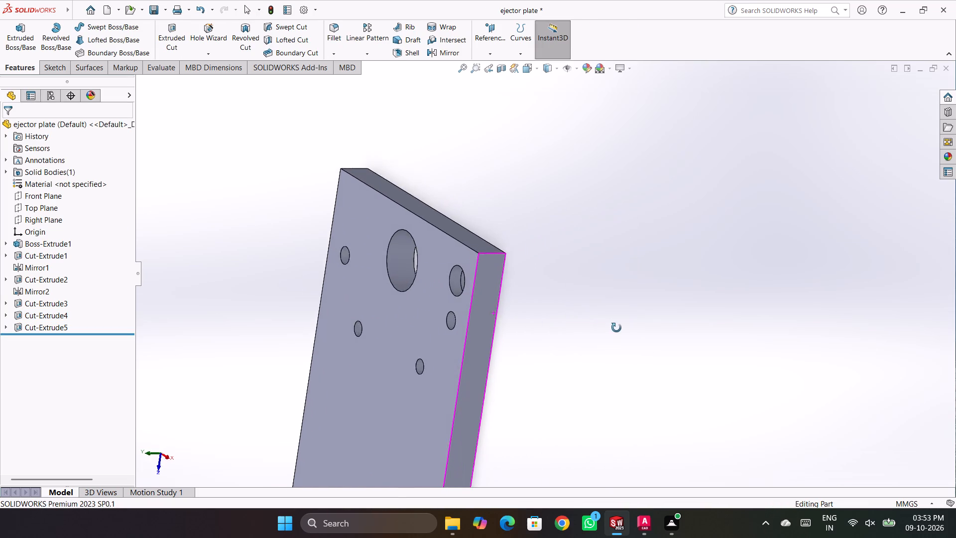
{"action": "middle_click_drag", "start_coordinate": [616, 328], "coordinate": [624, 331]}
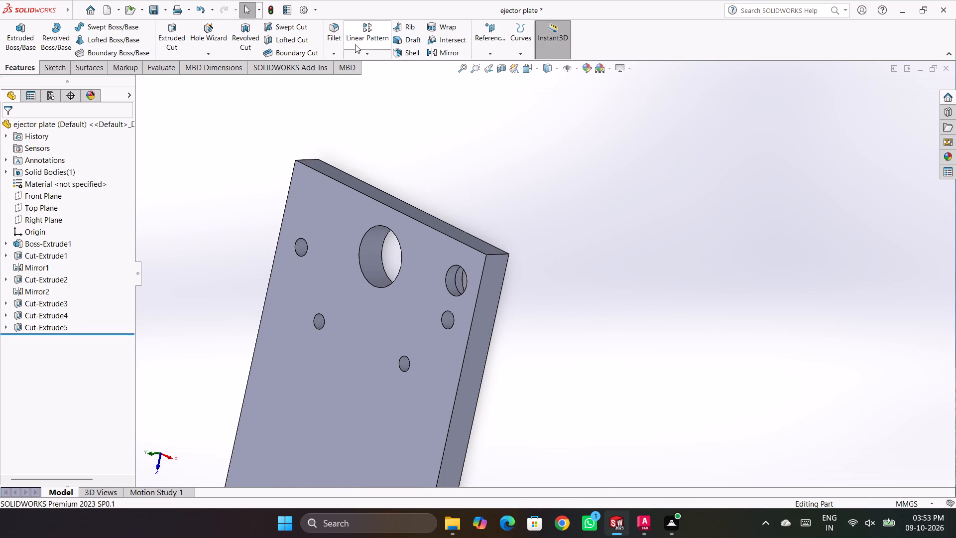
{"action": "left_click", "coordinate": [363, 51]}
{"action": "left_click", "coordinate": [371, 88]}
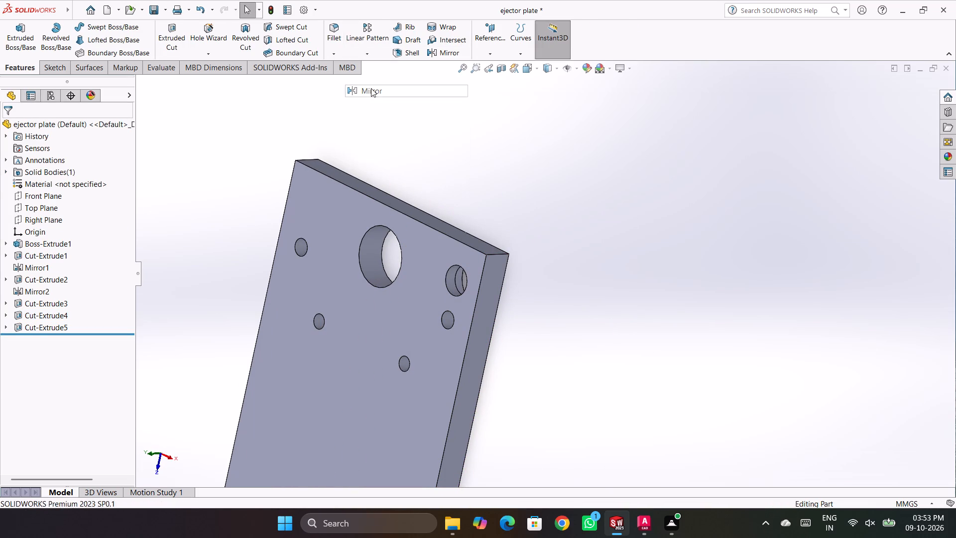
{"action": "scroll", "coordinate": [630, 225], "scroll_direction": "up", "scroll_amount": 5}
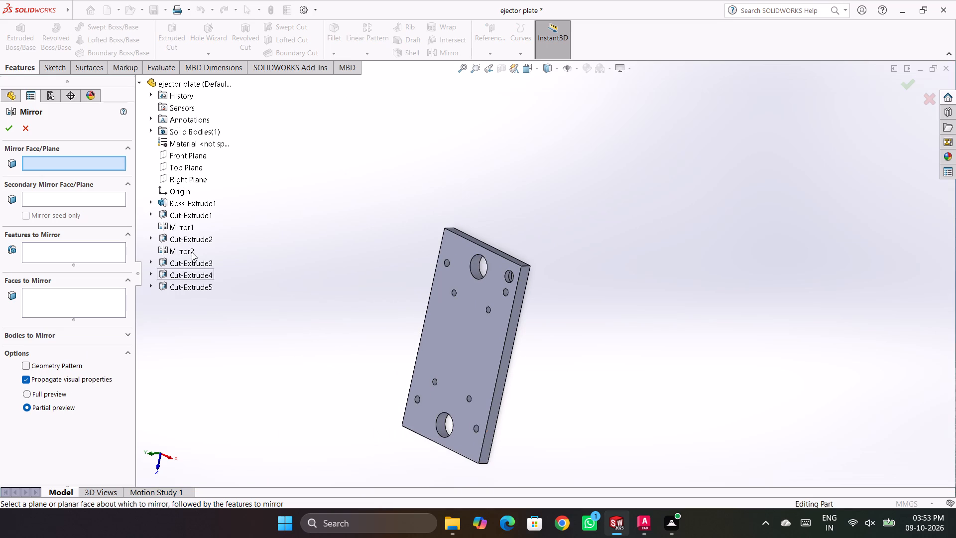
{"action": "left_click", "coordinate": [42, 250]}
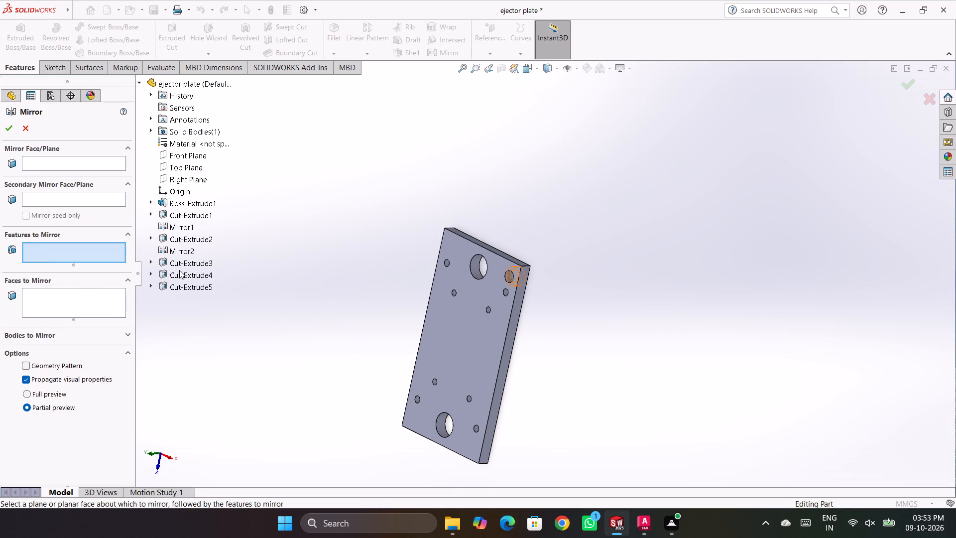
{"action": "left_click", "coordinate": [184, 261]}
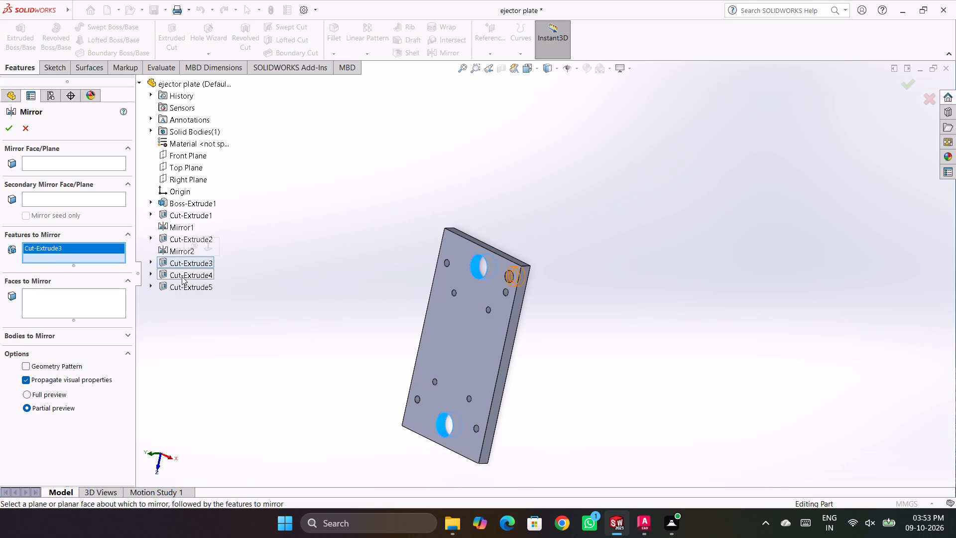
{"action": "left_click", "coordinate": [190, 263]}
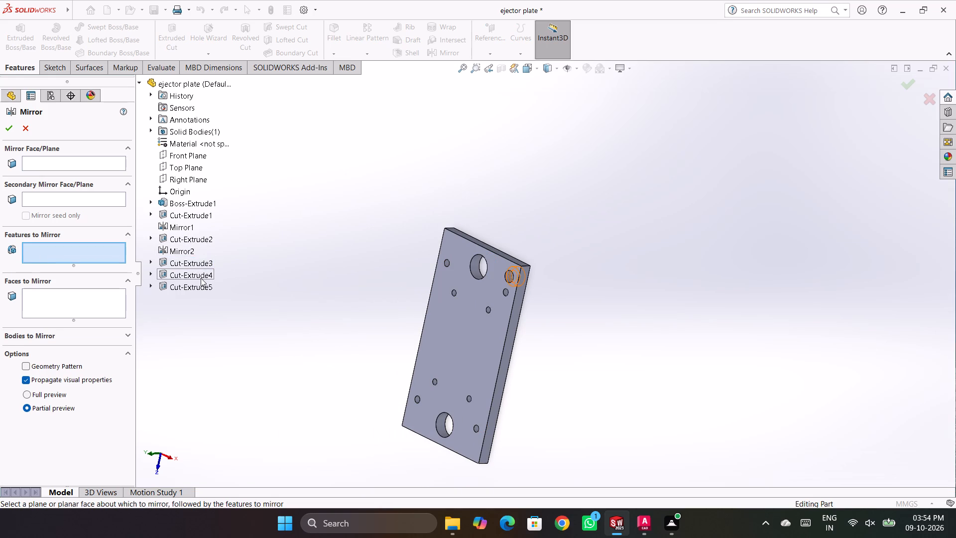
{"action": "left_click", "coordinate": [200, 278]}
{"action": "left_click", "coordinate": [194, 283]}
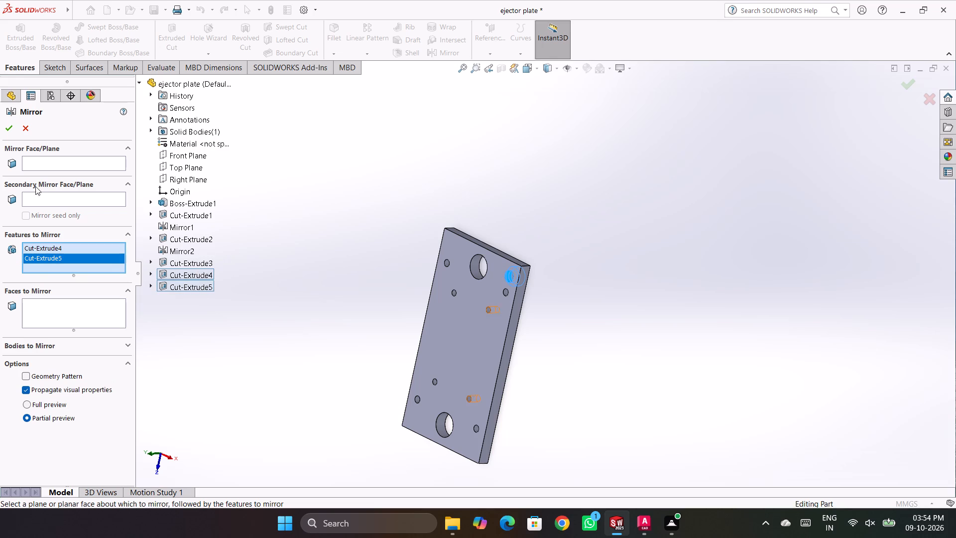
{"action": "left_click", "coordinate": [58, 165]}
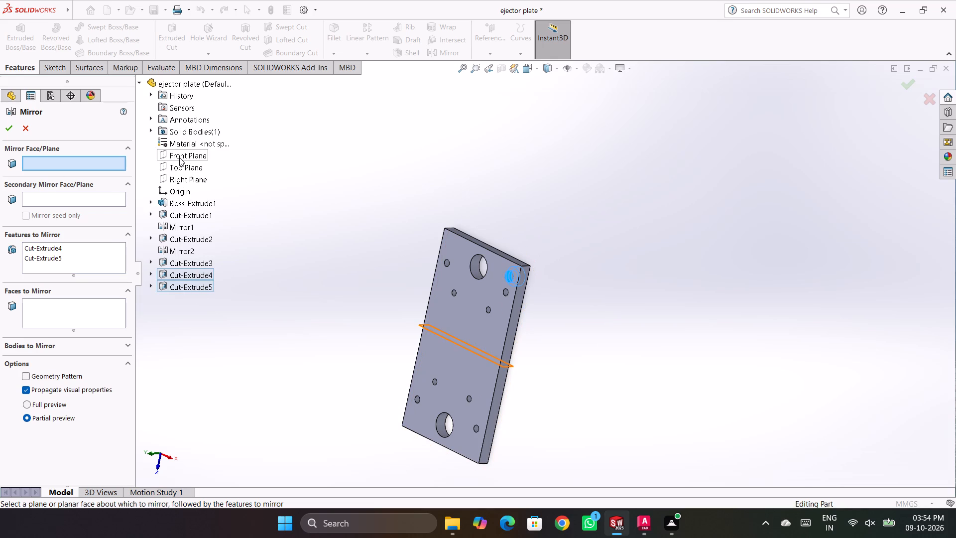
{"action": "left_click", "coordinate": [179, 157]}
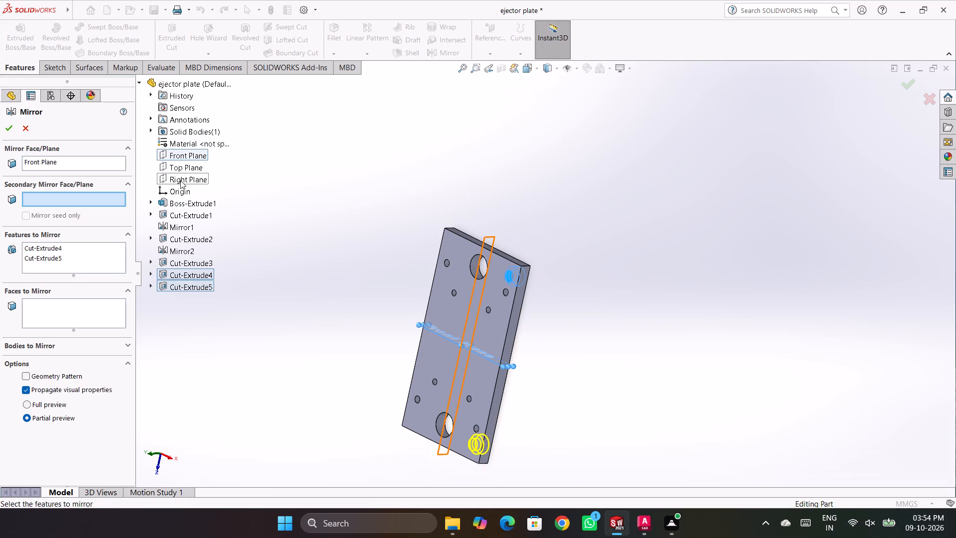
{"action": "left_click", "coordinate": [180, 180]}
{"action": "left_click", "coordinate": [9, 129]}
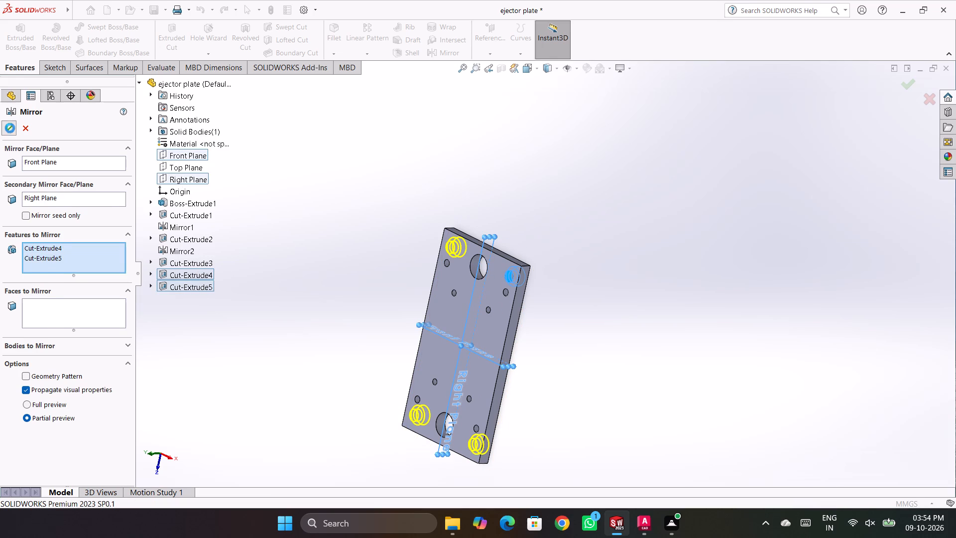
{"action": "left_click", "coordinate": [390, 191]}
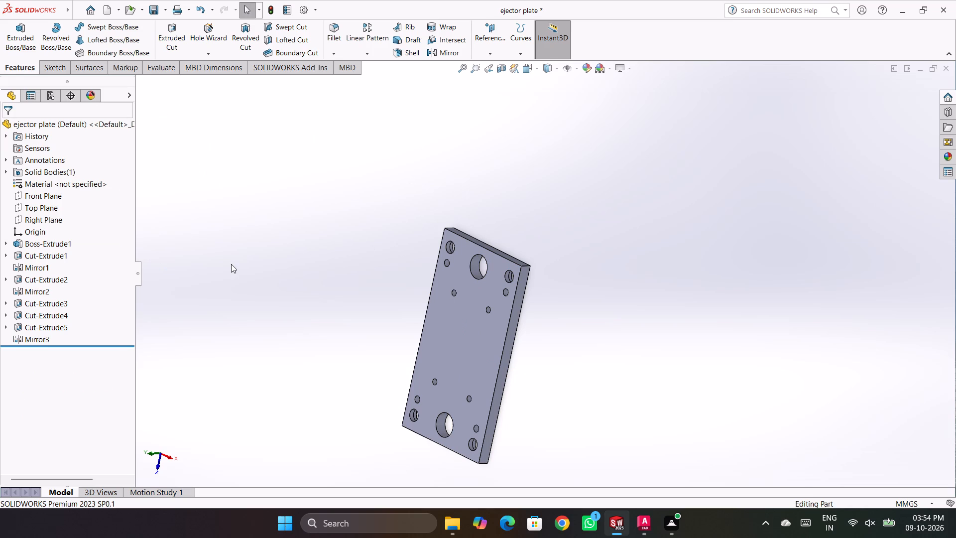
{"action": "key", "text": "ctrl+s"}
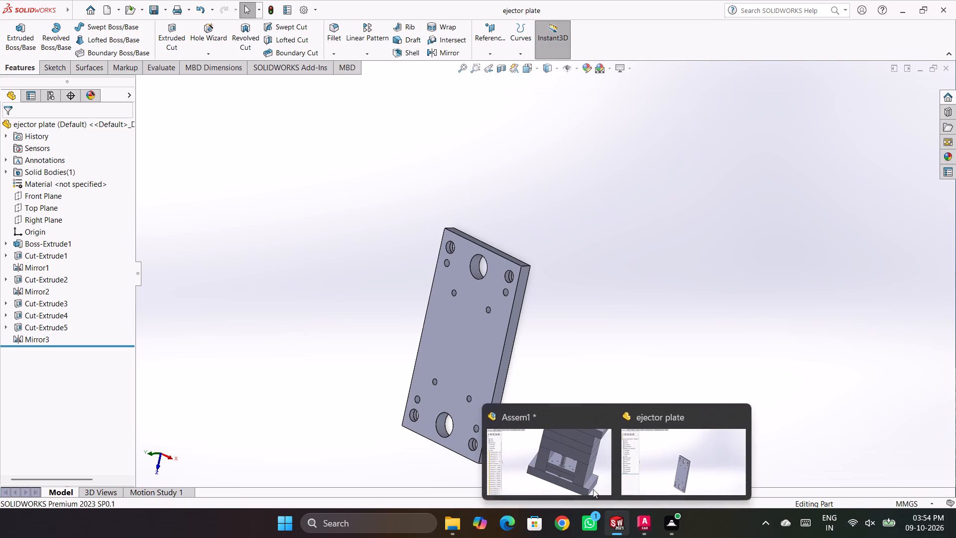
Switch to the Assem1 assembly and examine the ejector plate and bottom plate area of the mould.
{"action": "left_click", "coordinate": [584, 480]}
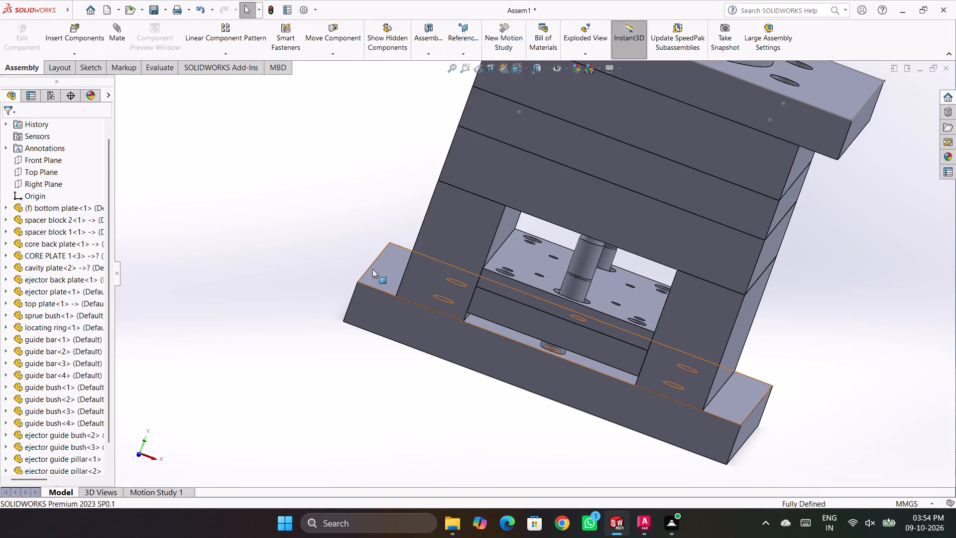
{"action": "left_click", "coordinate": [310, 418]}
{"action": "middle_click_drag", "start_coordinate": [440, 413], "coordinate": [415, 448]}
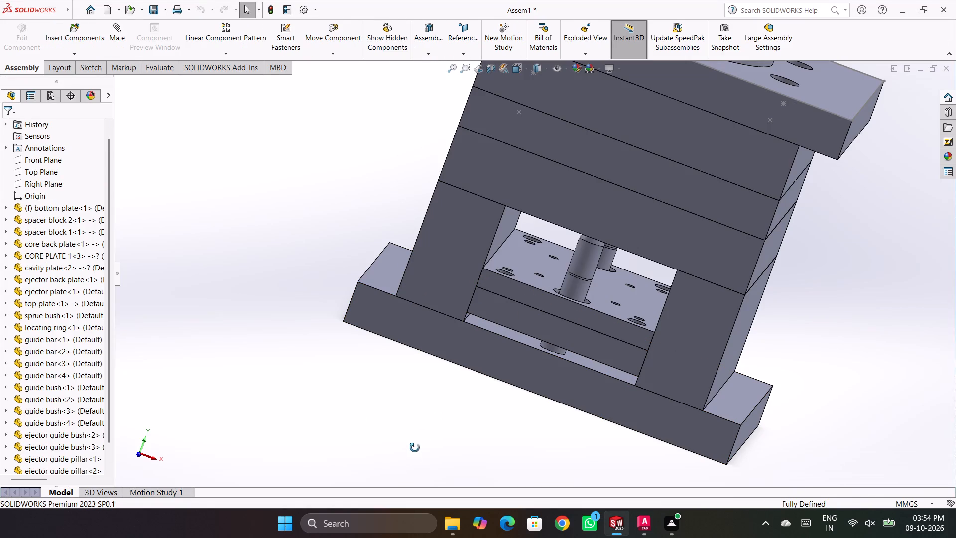
{"action": "middle_click_drag", "start_coordinate": [415, 448], "coordinate": [469, 457]}
{"action": "scroll", "coordinate": [468, 478], "scroll_direction": "up", "scroll_amount": 3}
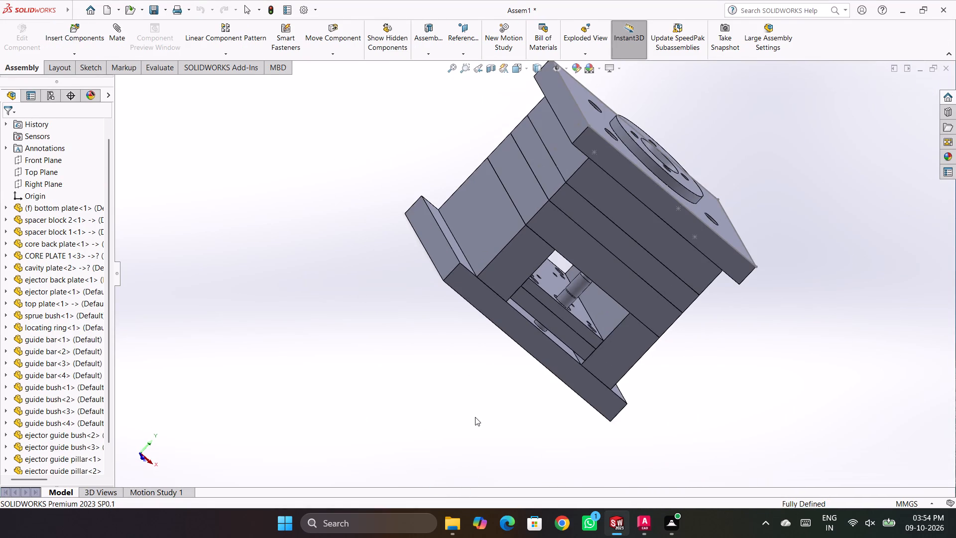
{"action": "middle_click", "coordinate": [475, 417]}
{"action": "scroll", "coordinate": [475, 417], "scroll_direction": "up", "scroll_amount": 1}
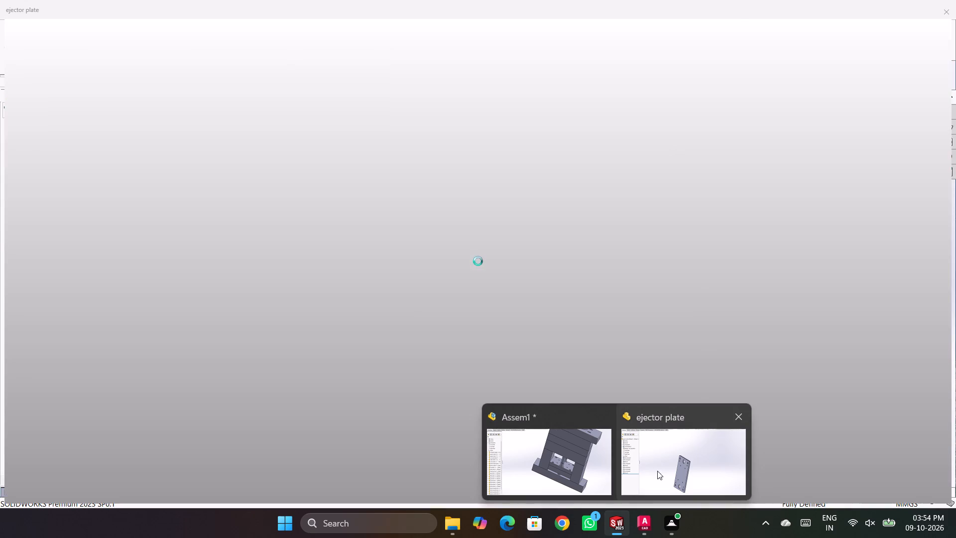
Switch to the AutoCAD drawing and examine the stepped pin hole near the bottom plate, item 10, in Section B-B.
{"action": "left_click", "coordinate": [645, 527]}
{"action": "scroll", "coordinate": [489, 209], "scroll_direction": "down", "scroll_amount": 1}
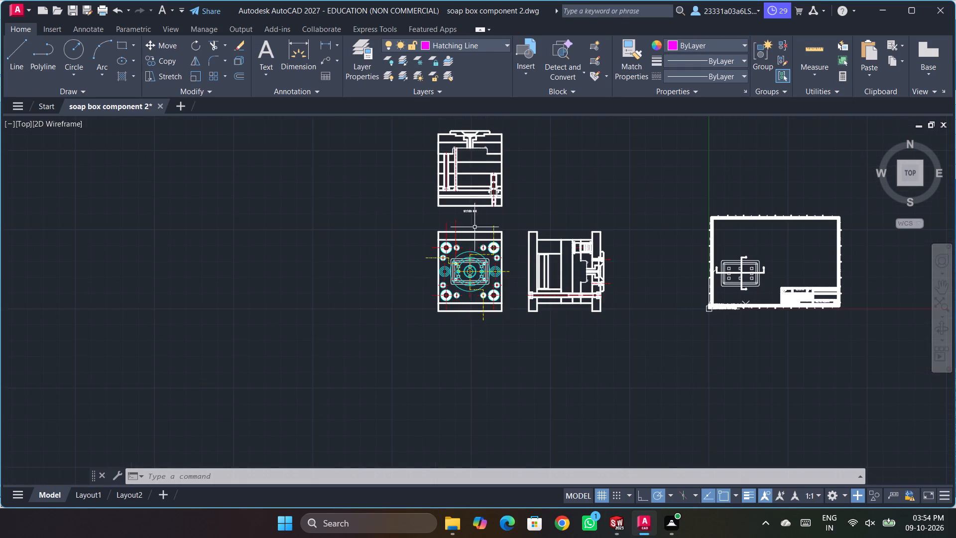
{"action": "scroll", "coordinate": [475, 227], "scroll_direction": "down", "scroll_amount": 1}
{"action": "scroll", "coordinate": [480, 200], "scroll_direction": "up", "scroll_amount": 2}
{"action": "scroll", "coordinate": [789, 311], "scroll_direction": "down", "scroll_amount": 3}
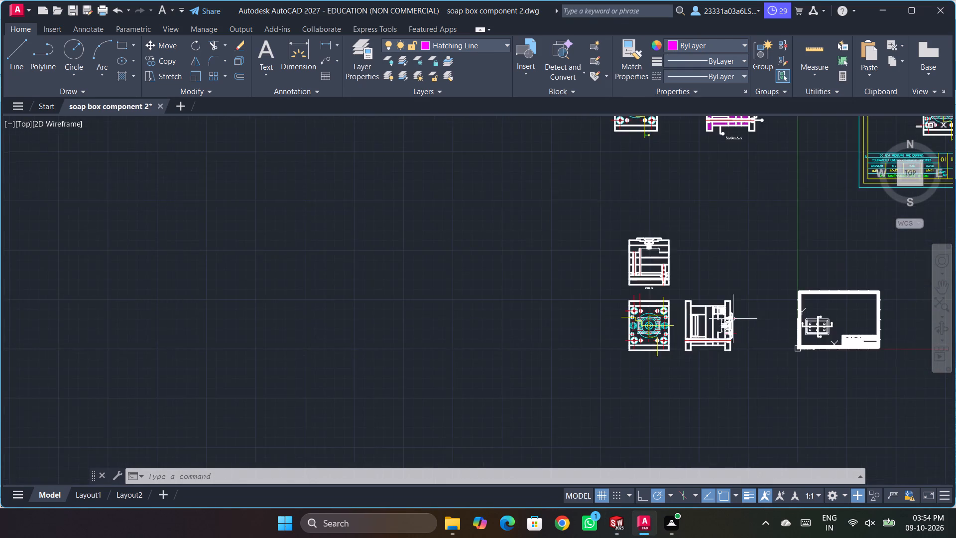
{"action": "scroll", "coordinate": [799, 187], "scroll_direction": "up", "scroll_amount": 1}
{"action": "scroll", "coordinate": [681, 213], "scroll_direction": "up", "scroll_amount": 2}
{"action": "scroll", "coordinate": [543, 265], "scroll_direction": "down", "scroll_amount": 2}
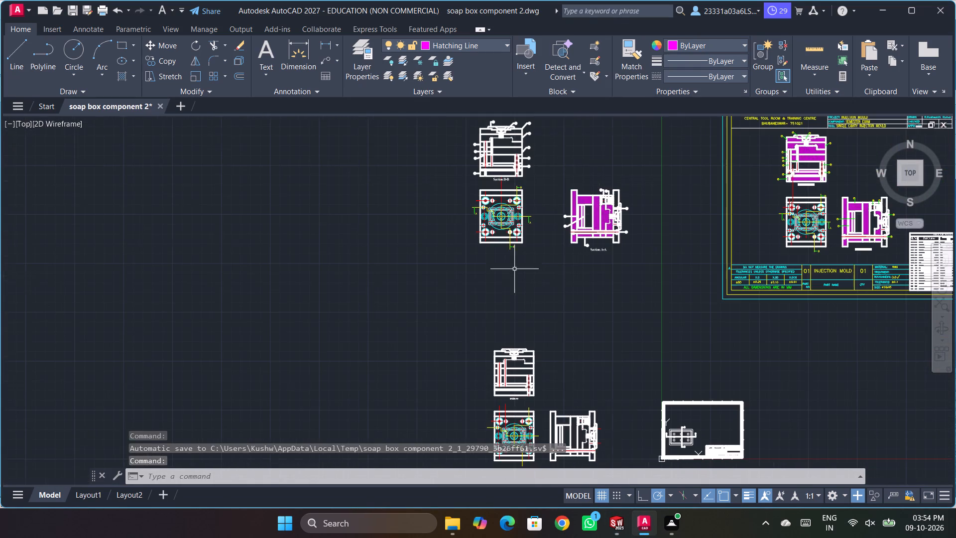
{"action": "scroll", "coordinate": [764, 190], "scroll_direction": "up", "scroll_amount": 2}
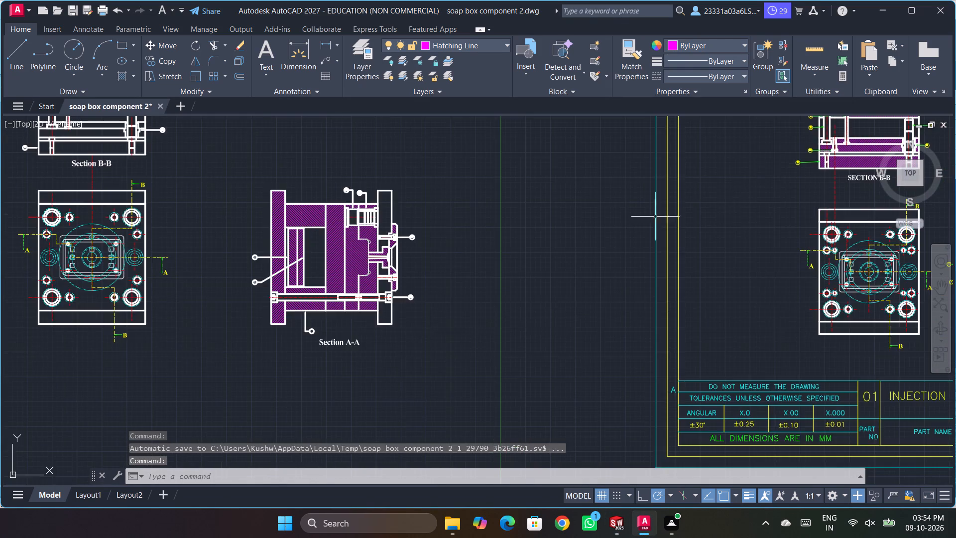
{"action": "scroll", "coordinate": [576, 248], "scroll_direction": "down", "scroll_amount": 2}
{"action": "scroll", "coordinate": [748, 209], "scroll_direction": "up", "scroll_amount": 2}
{"action": "scroll", "coordinate": [504, 225], "scroll_direction": "up", "scroll_amount": 3}
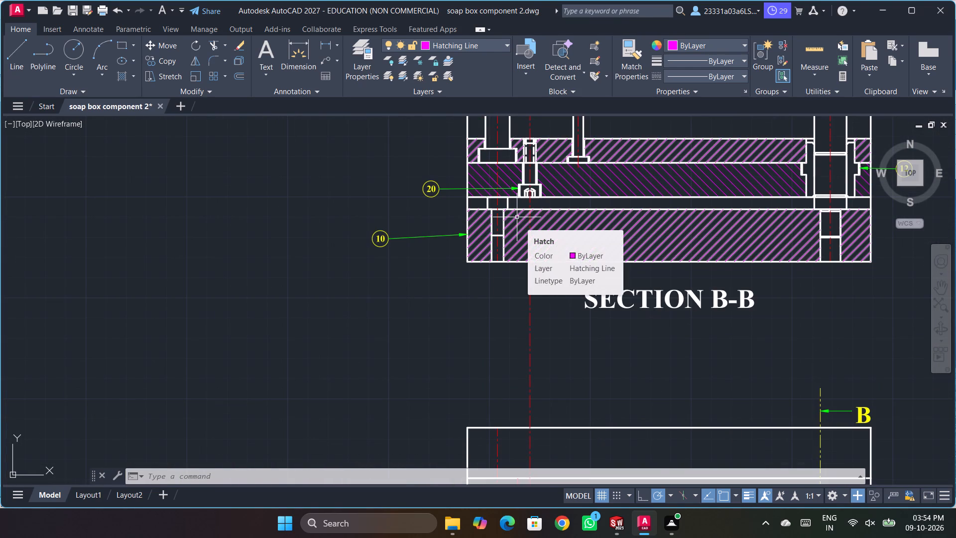
{"action": "left_click", "coordinate": [351, 289]}
{"action": "left_click", "coordinate": [401, 345]}
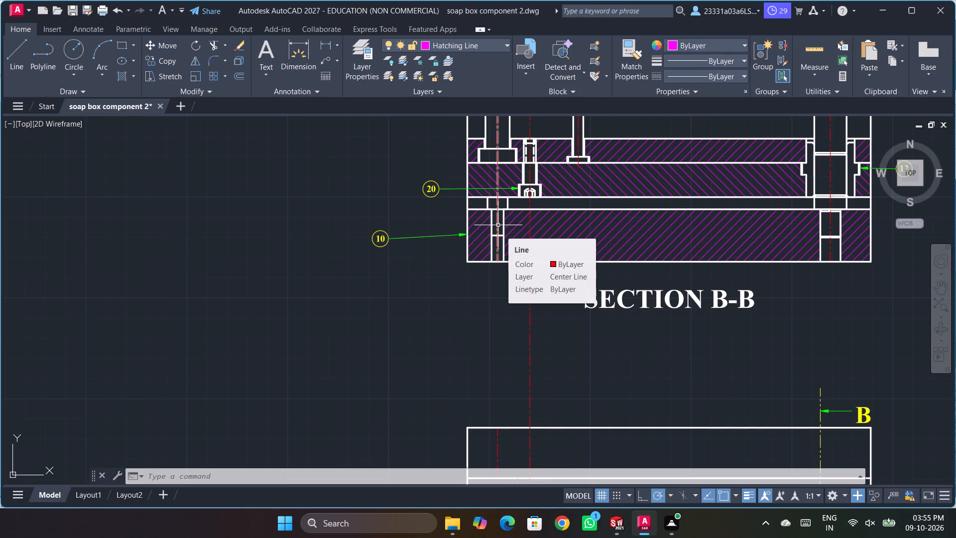
{"action": "scroll", "coordinate": [487, 216], "scroll_direction": "down", "scroll_amount": 1}
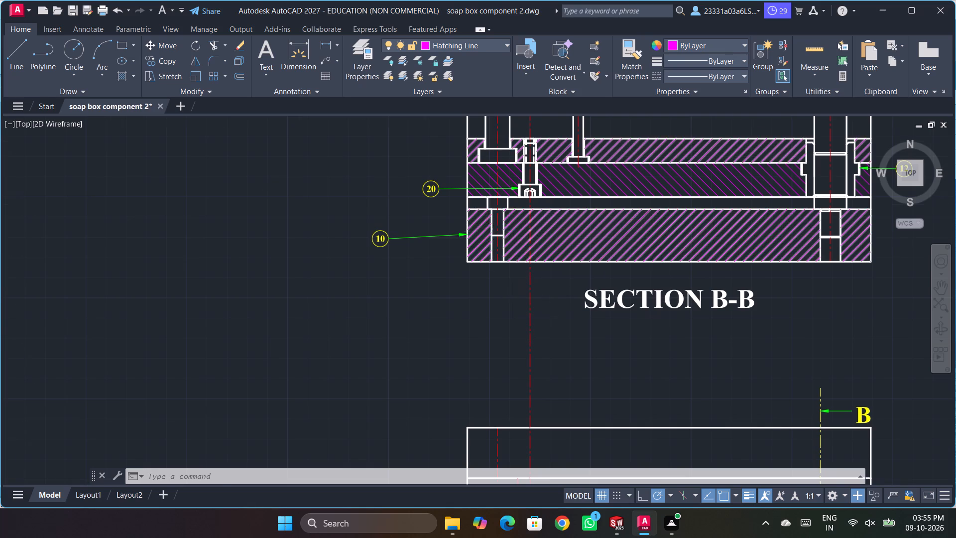
{"action": "scroll", "coordinate": [488, 215], "scroll_direction": "down", "scroll_amount": 1}
{"action": "scroll", "coordinate": [494, 217], "scroll_direction": "up", "scroll_amount": 4}
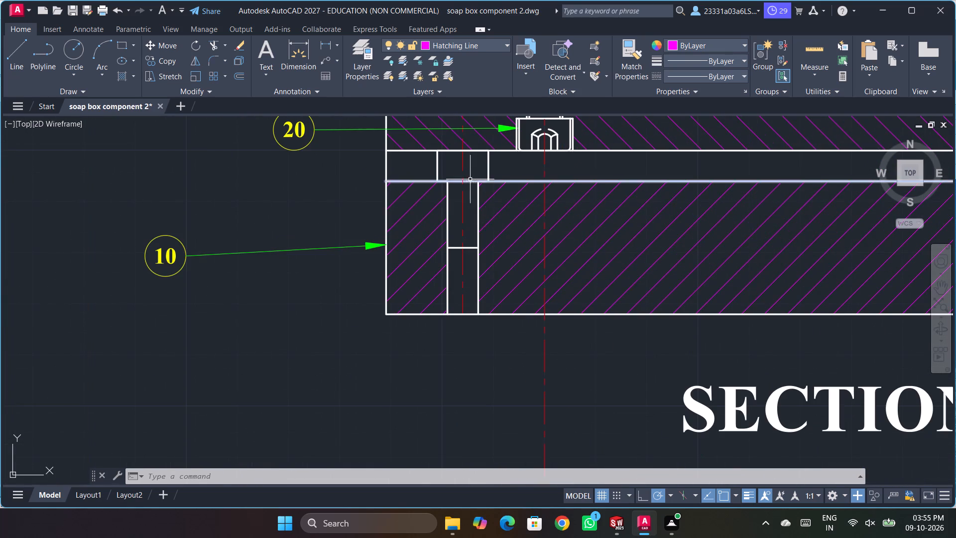
{"action": "scroll", "coordinate": [469, 180], "scroll_direction": "up", "scroll_amount": 3}
{"action": "scroll", "coordinate": [467, 194], "scroll_direction": "down", "scroll_amount": 2}
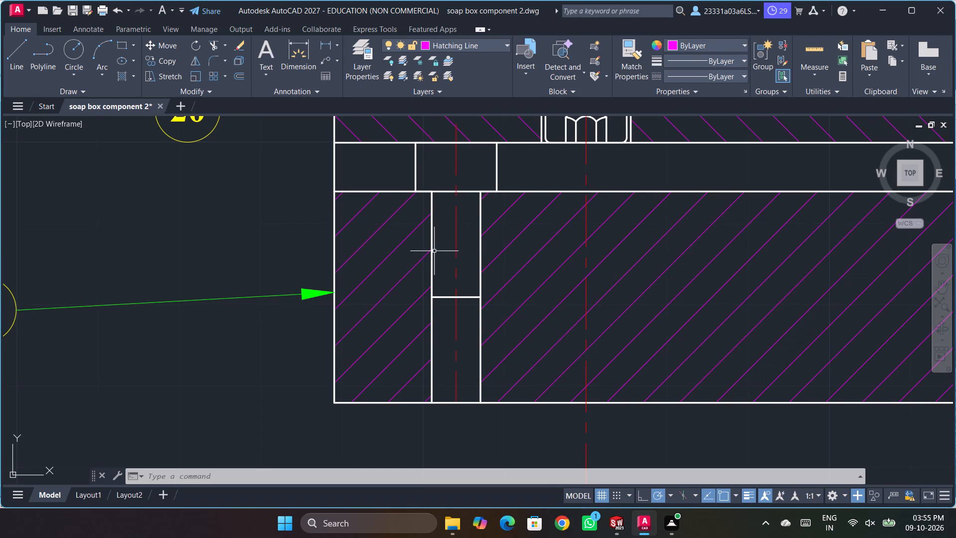
Measure the width of the hole at the bottom plate's lower edge in Section B-B using a temporary DIM dimension.
{"action": "right_click", "coordinate": [160, 198]}
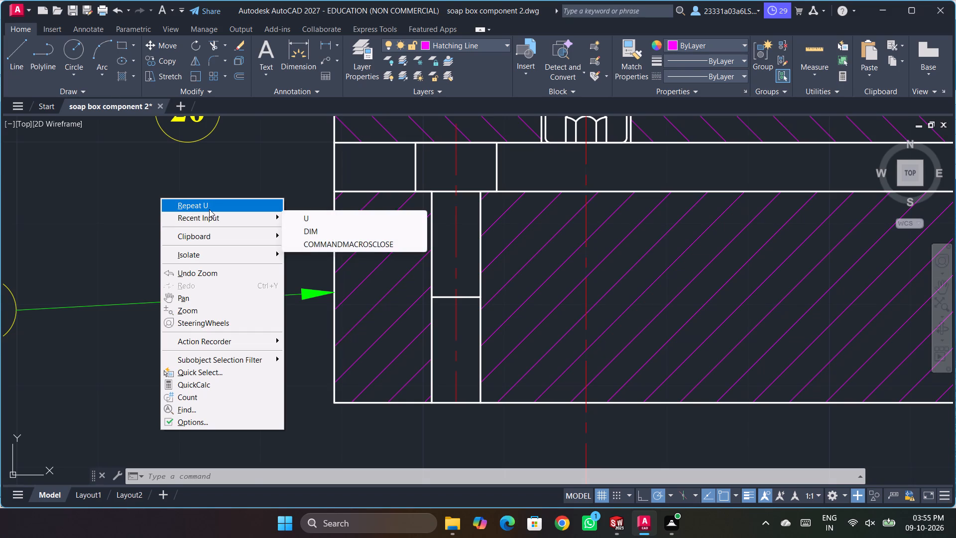
{"action": "left_click", "coordinate": [328, 236]}
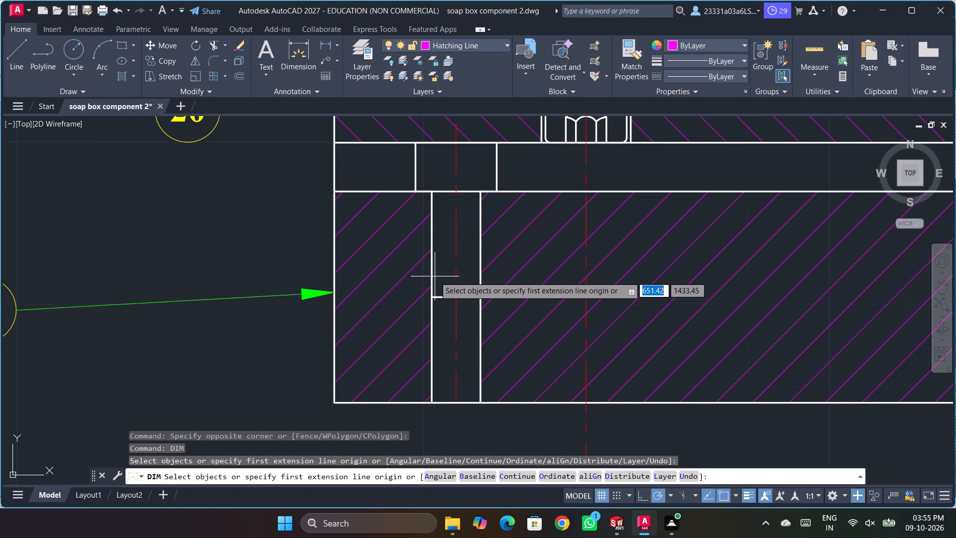
{"action": "left_click", "coordinate": [433, 401]}
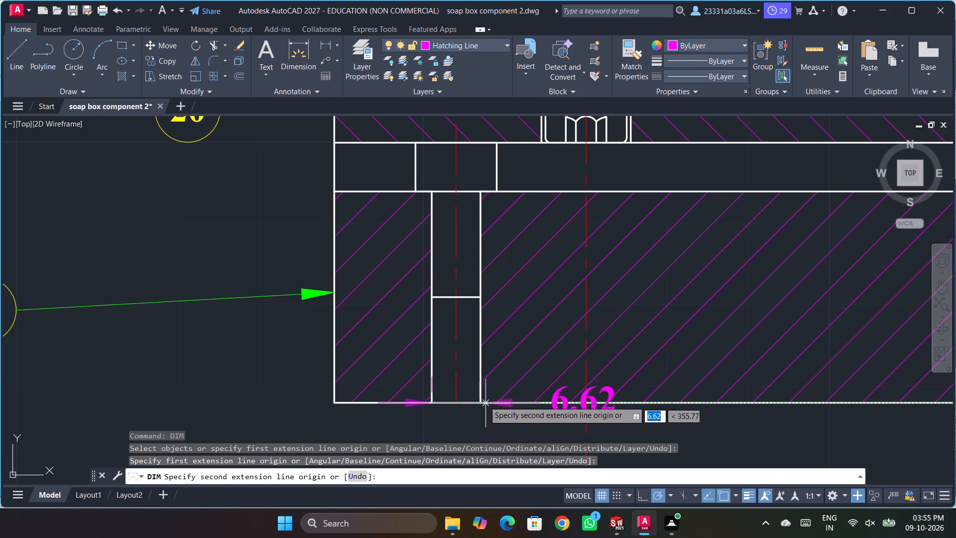
{"action": "left_click", "coordinate": [483, 400]}
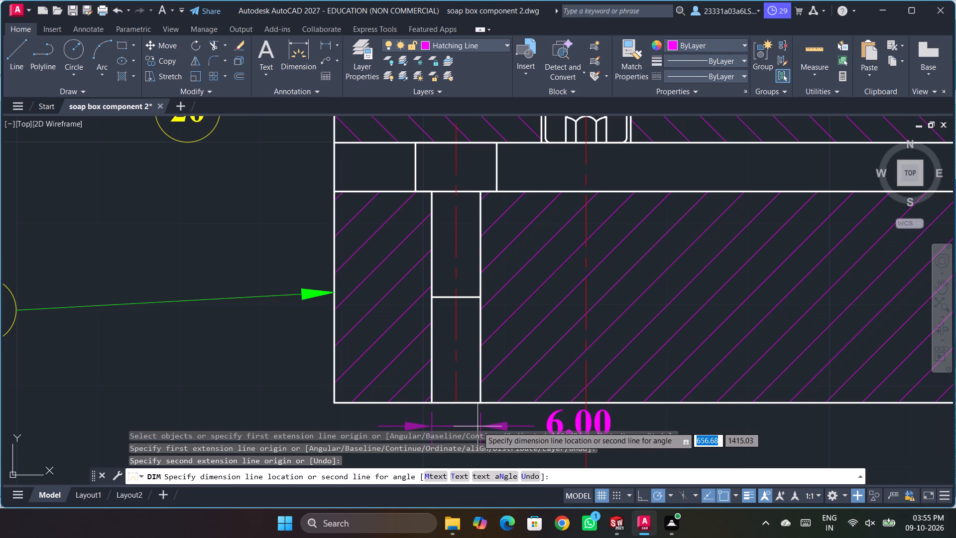
{"action": "key", "text": "Escape"}
{"action": "key", "text": "Escape"}
{"action": "scroll", "coordinate": [268, 282], "scroll_direction": "up", "scroll_amount": 3}
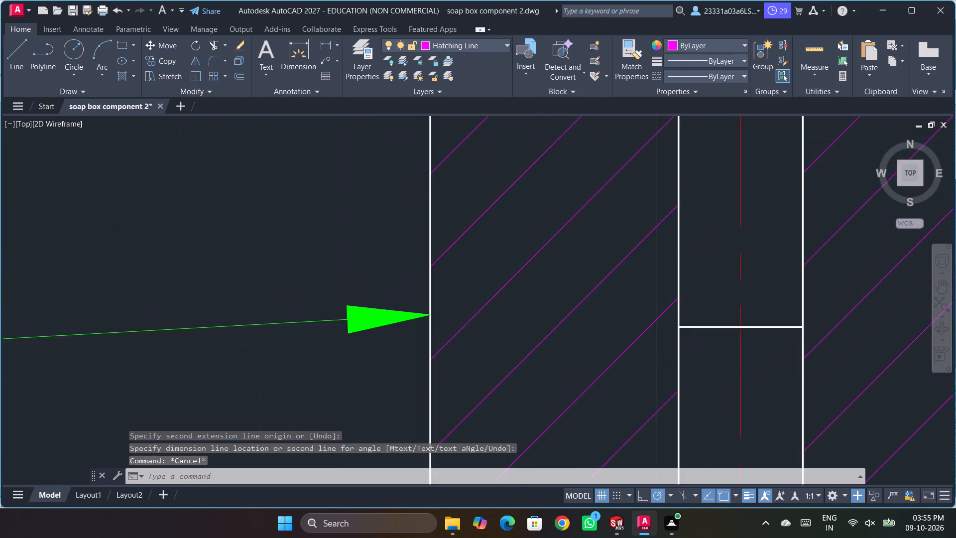
{"action": "scroll", "coordinate": [288, 229], "scroll_direction": "down", "scroll_amount": 7}
{"action": "scroll", "coordinate": [906, 267], "scroll_direction": "down", "scroll_amount": 2}
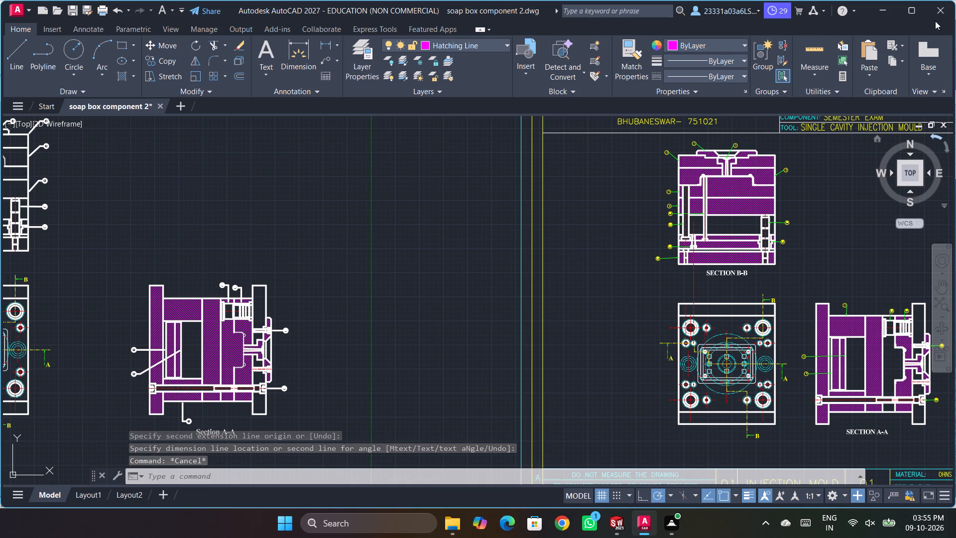
Switch back to Assem1 in SOLIDWORKS and open the bottom plate as a separate part.
{"action": "left_click", "coordinate": [612, 530]}
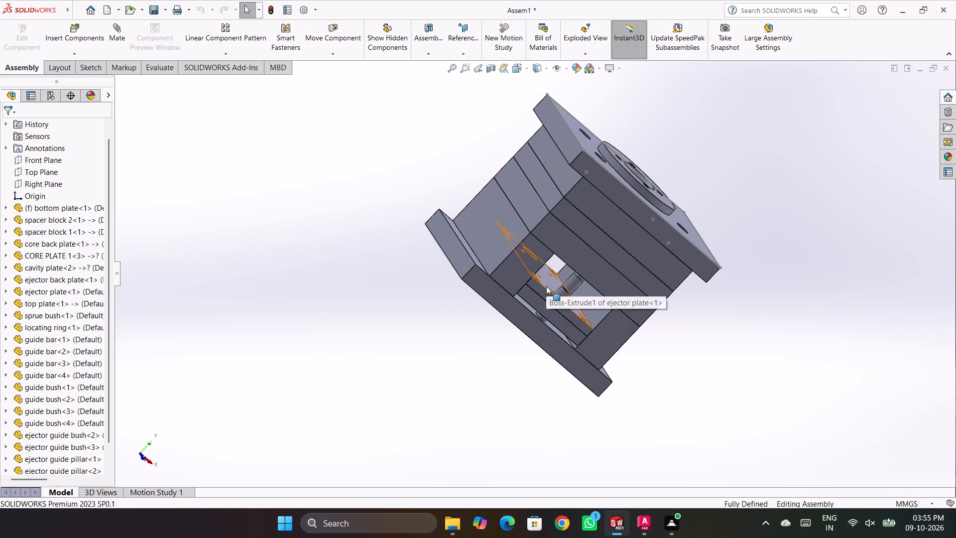
{"action": "right_click", "coordinate": [524, 327]}
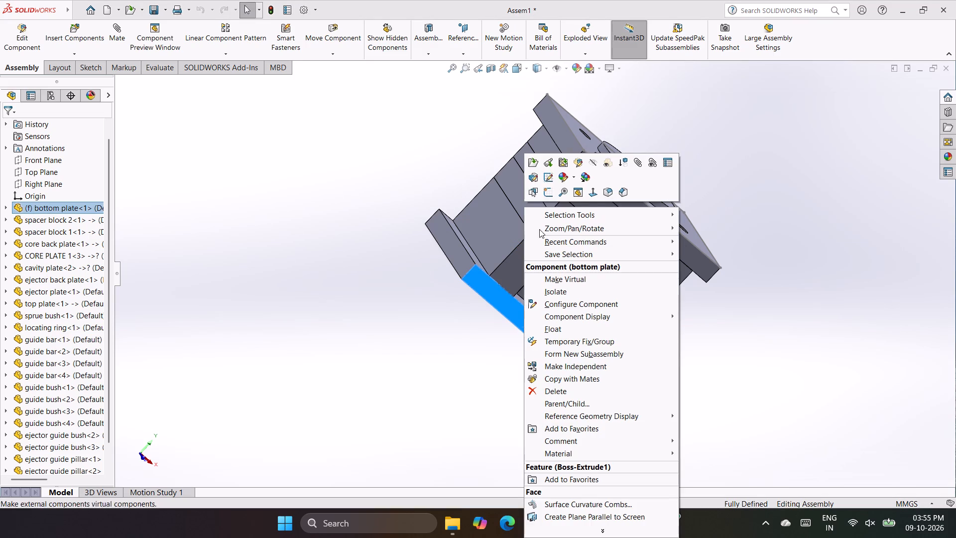
{"action": "left_click", "coordinate": [532, 163]}
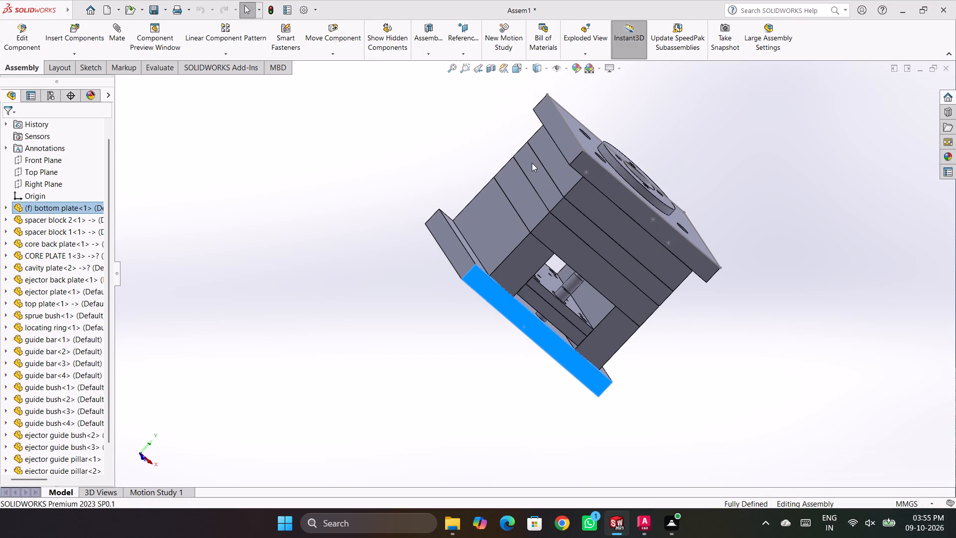
Start a sketch on the bottom plate's large face and draw a circle of about 11.4 mm radius near the upper-right hole.
{"action": "right_click", "coordinate": [509, 233]}
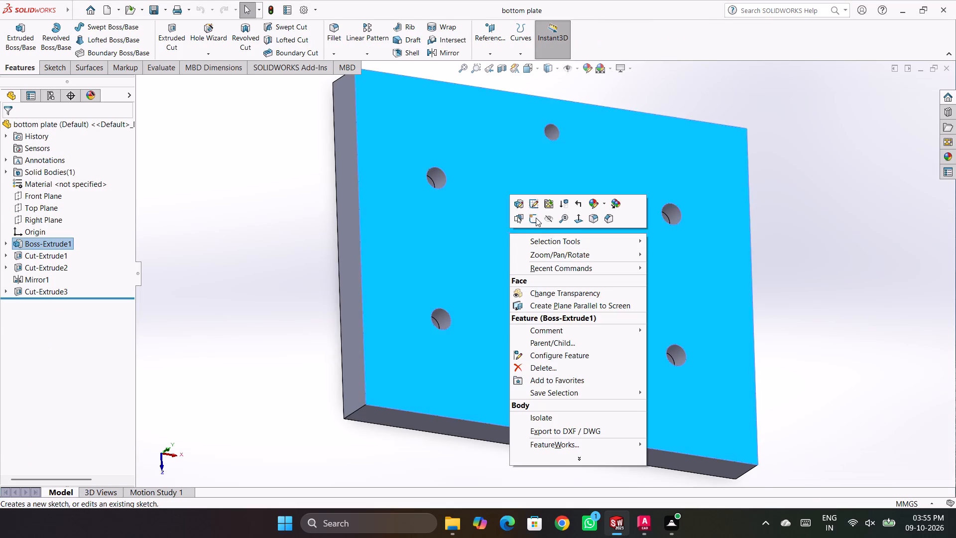
{"action": "left_click", "coordinate": [531, 215]}
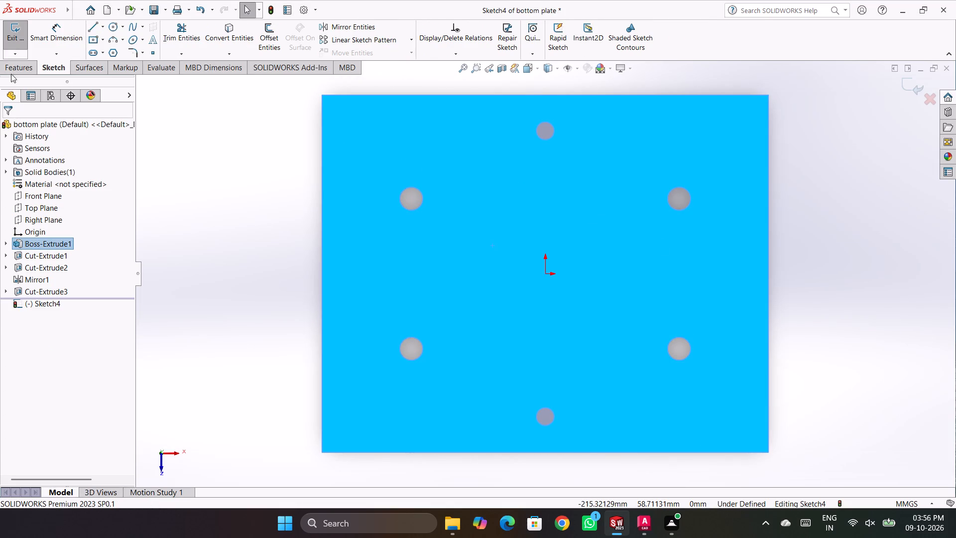
{"action": "left_click", "coordinate": [47, 27]}
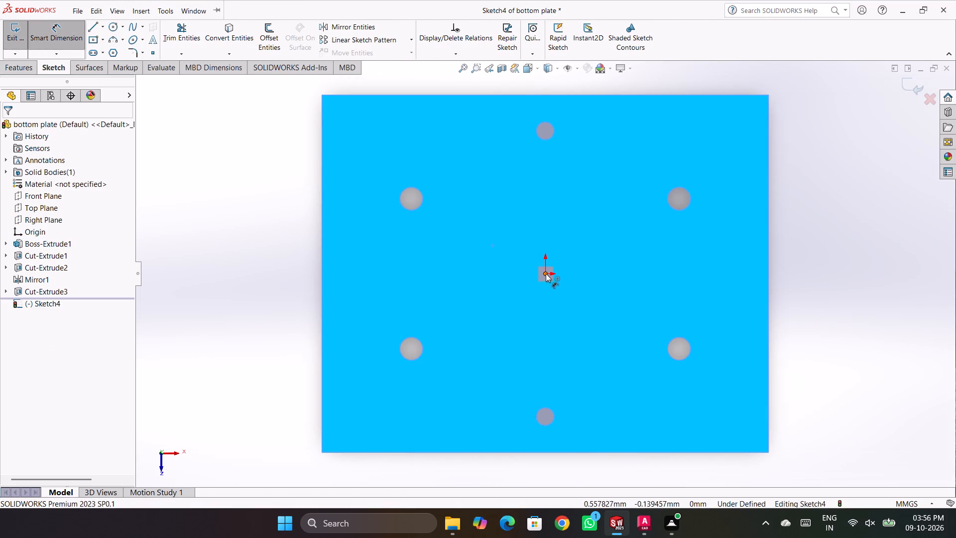
{"action": "left_click", "coordinate": [117, 28]}
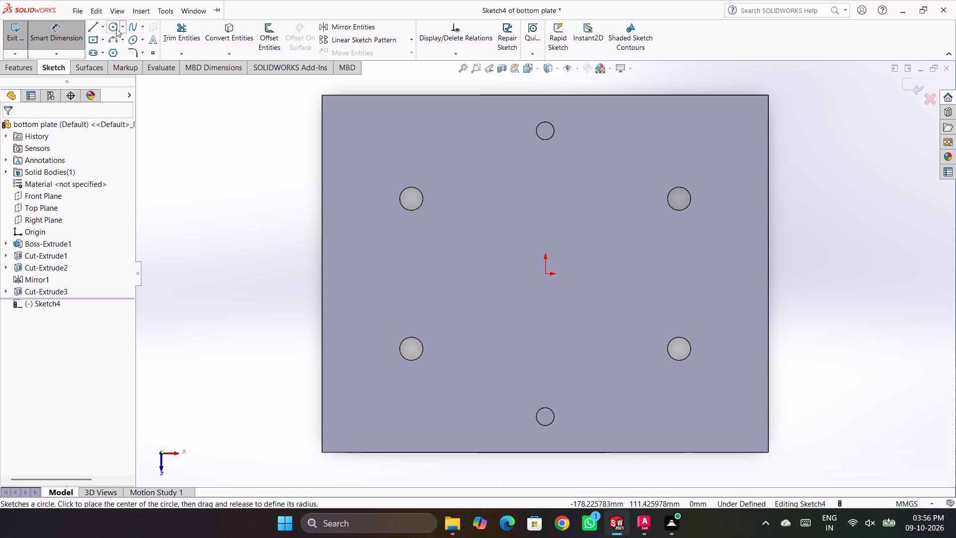
{"action": "left_click", "coordinate": [650, 165]}
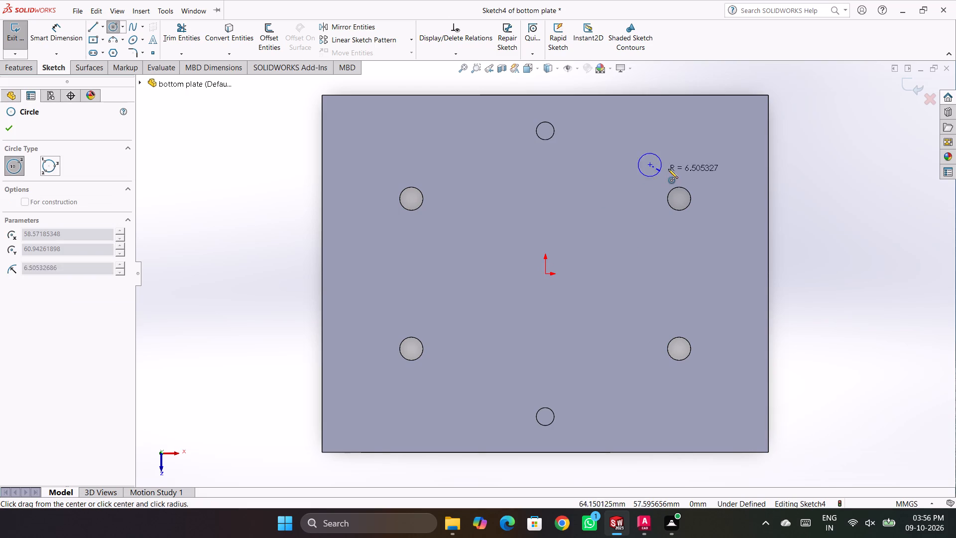
{"action": "left_click", "coordinate": [670, 169]}
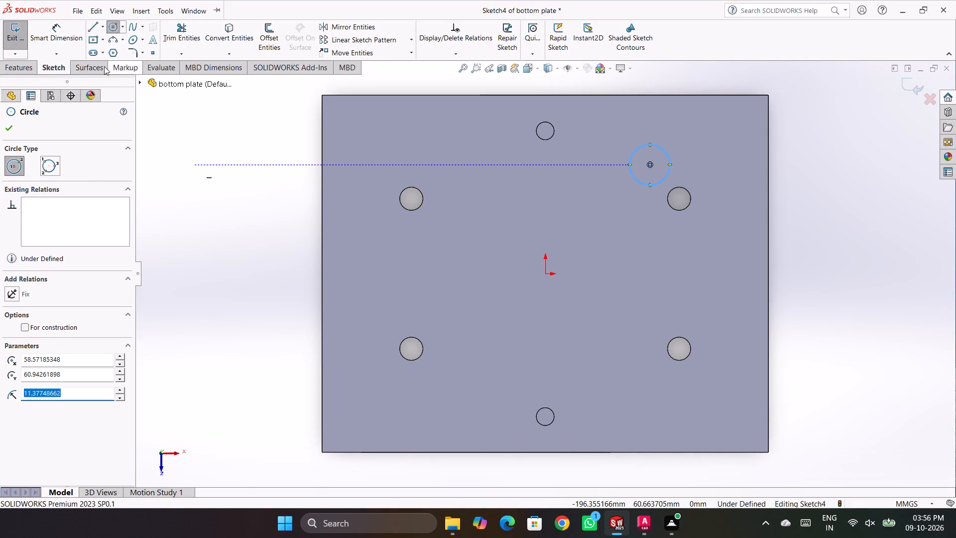
Dimension the vertical distance between the circle's centre and the origin as 43 mm.
{"action": "left_click", "coordinate": [53, 26]}
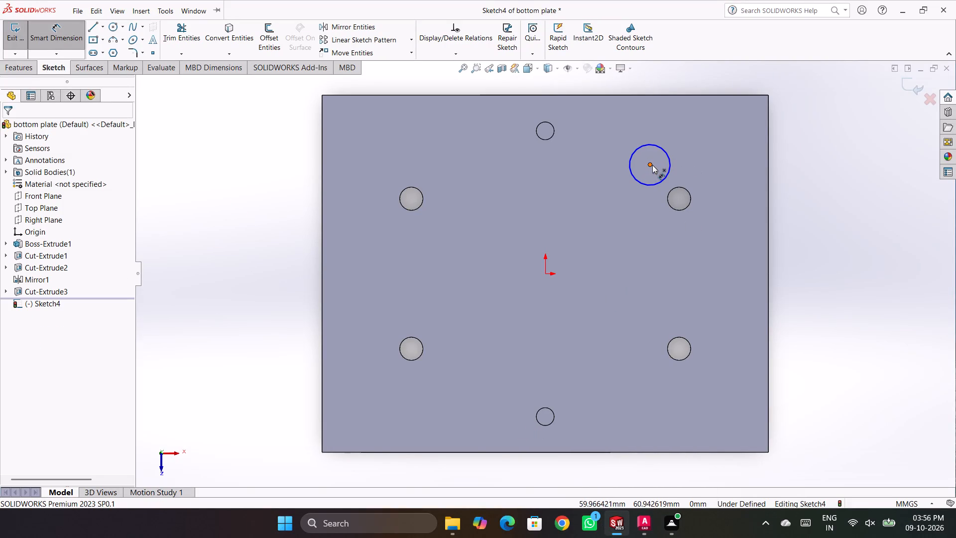
{"action": "left_click", "coordinate": [652, 165]}
{"action": "left_click", "coordinate": [544, 272]}
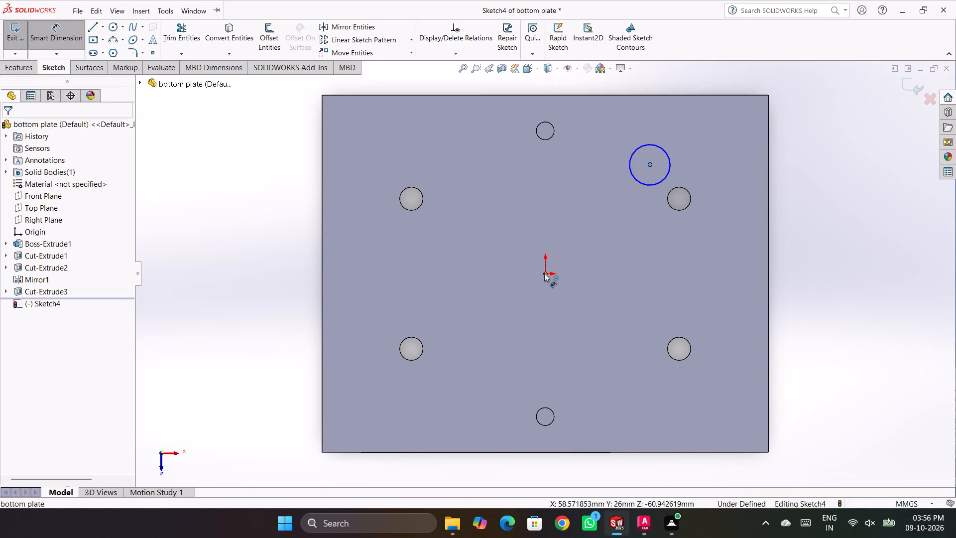
{"action": "left_click", "coordinate": [838, 262]}
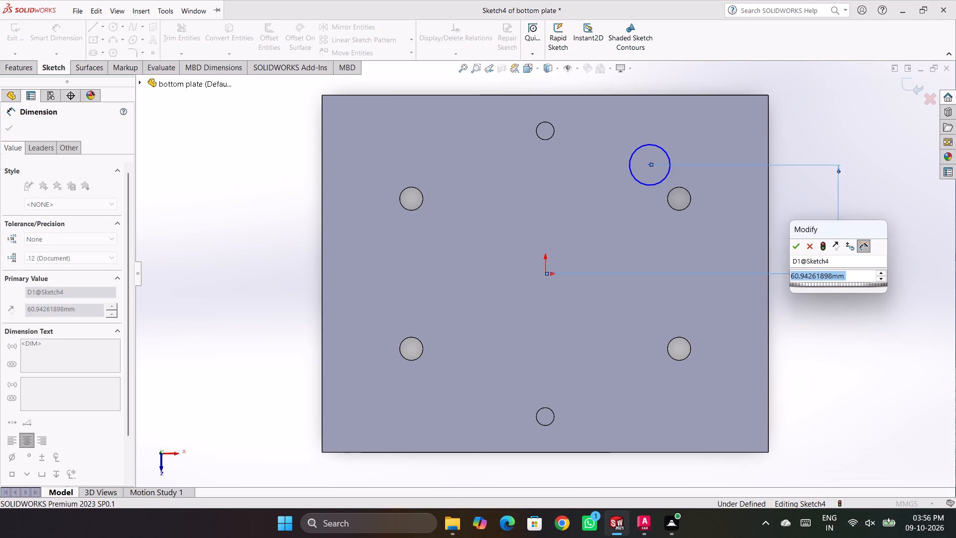
{"action": "key", "text": "4"}
{"action": "key", "text": "3"}
{"action": "key", "text": "Return"}
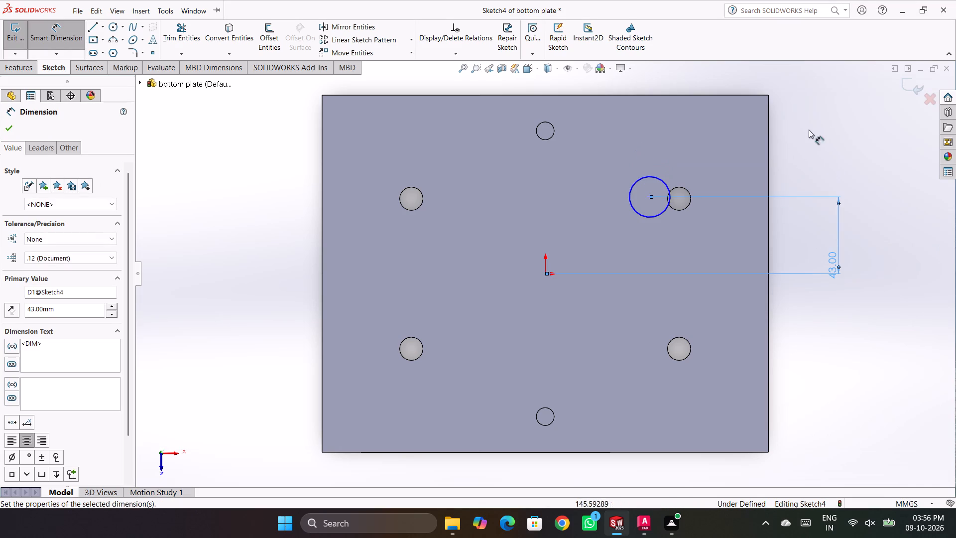
{"action": "left_click", "coordinate": [834, 131]}
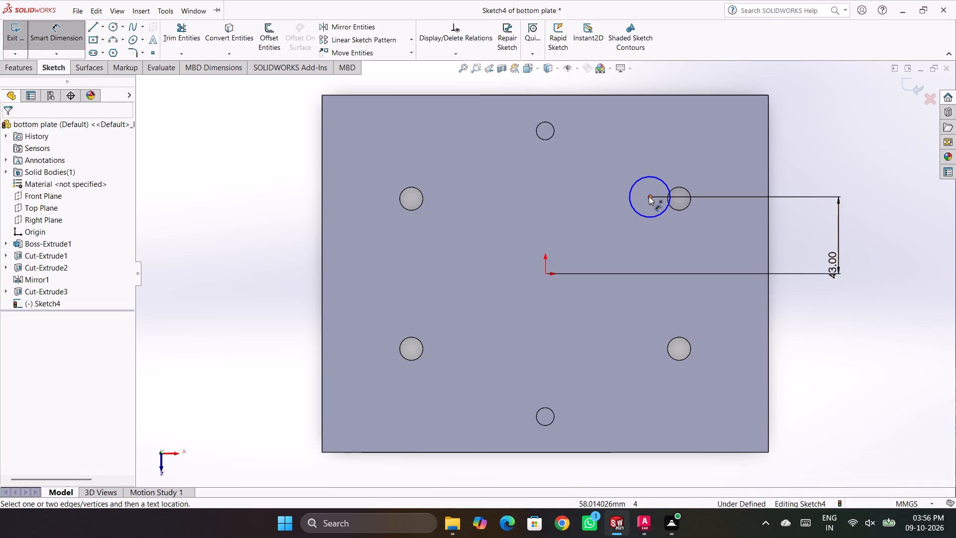
Dimension the horizontal distance between the circle's centre and the origin, entering 80 mm and correcting it to 85 mm.
{"action": "left_click", "coordinate": [649, 196]}
{"action": "left_click", "coordinate": [543, 273]}
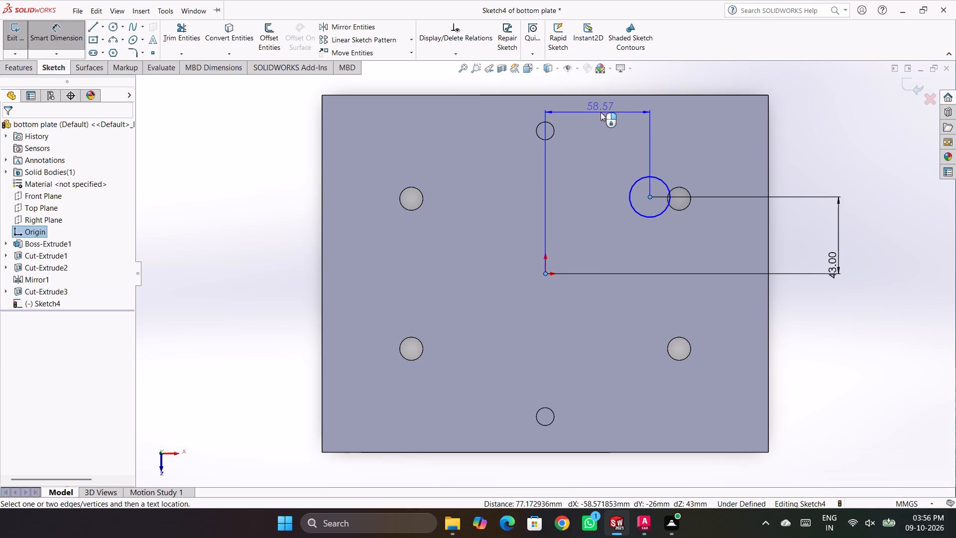
{"action": "left_click", "coordinate": [600, 112]}
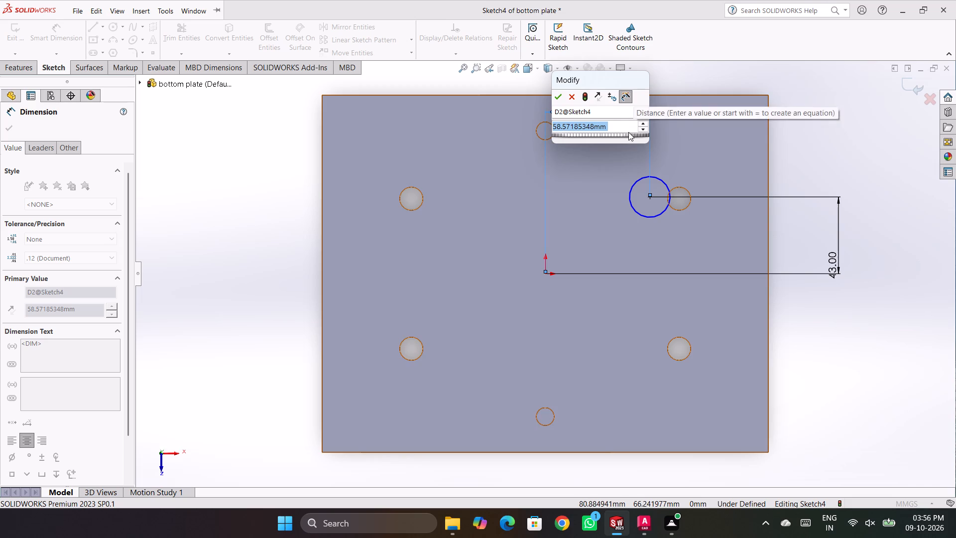
{"action": "type", "text": "80"}
{"action": "key", "text": "Return"}
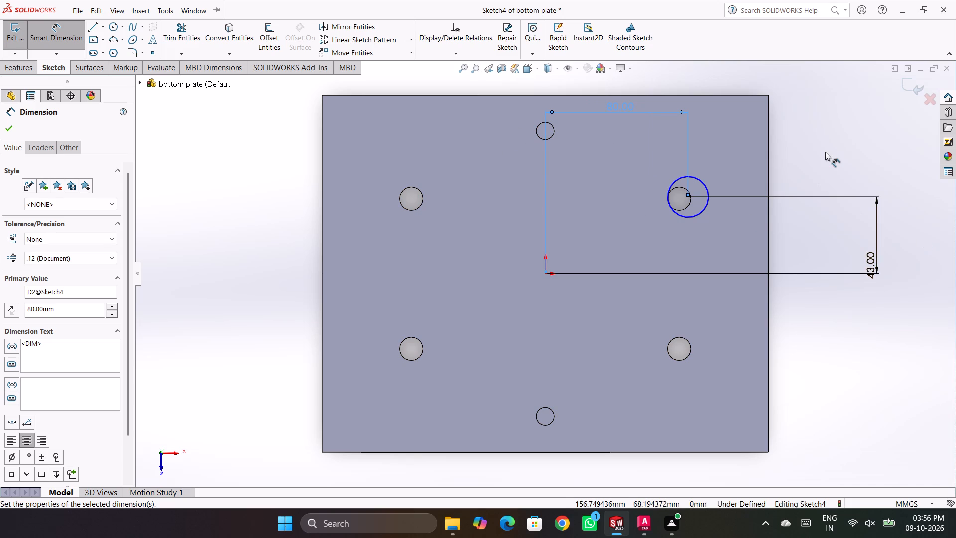
{"action": "double_click", "coordinate": [625, 110]}
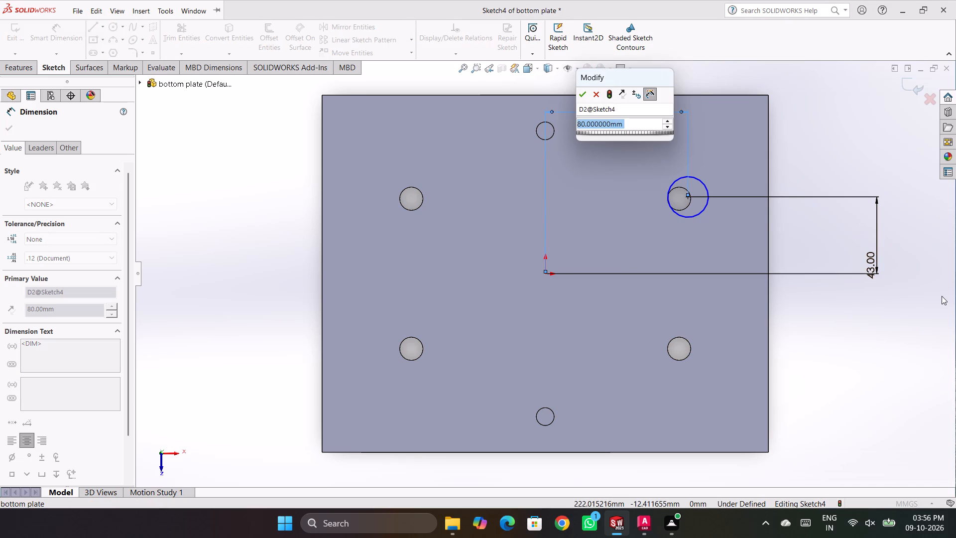
{"action": "type", "text": "85"}
{"action": "key", "text": "Return"}
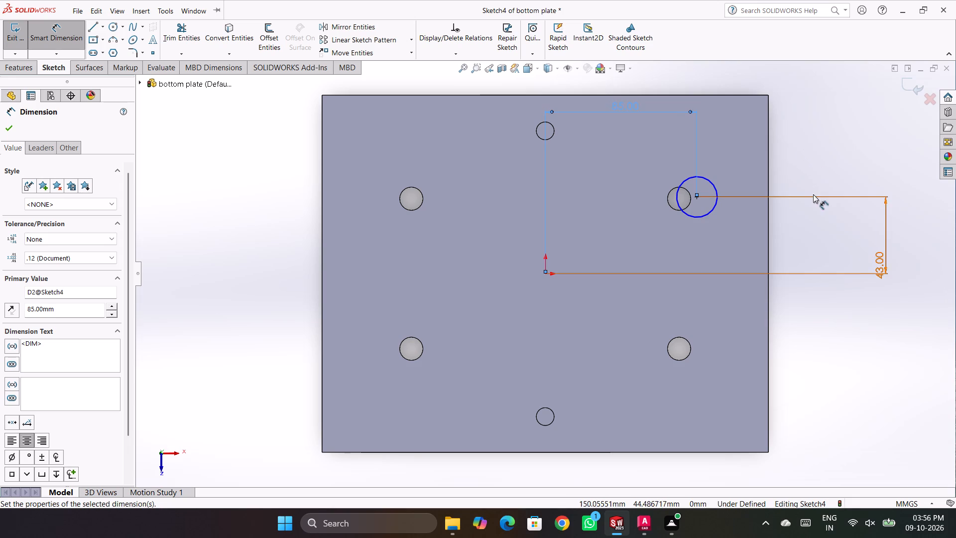
{"action": "left_click", "coordinate": [818, 157]}
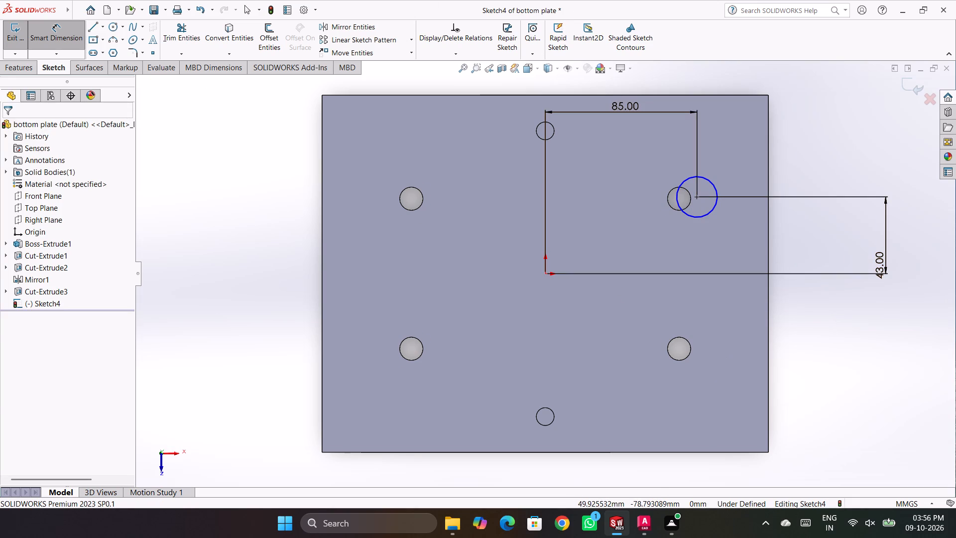
Move the 43 mm dimension's text above the circle's centre level, beyond the end of its dimension line.
{"action": "left_click_drag", "start_coordinate": [881, 258], "coordinate": [876, 170]}
{"action": "left_click", "coordinate": [817, 138]}
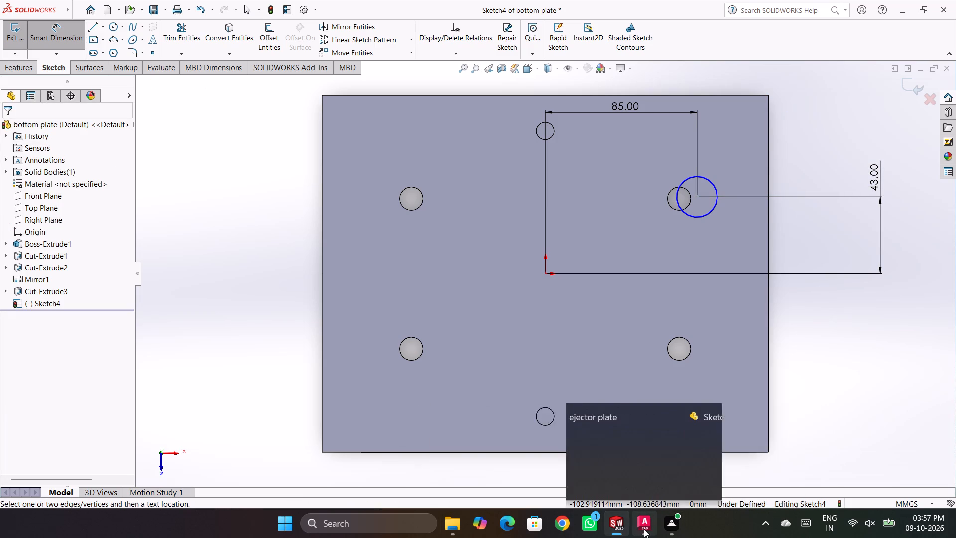
Switch to the AutoCAD drawing and examine the holes beside section line A in the framed sheet's plan view.
{"action": "left_click", "coordinate": [644, 529]}
{"action": "scroll", "coordinate": [787, 372], "scroll_direction": "down", "scroll_amount": 2}
{"action": "scroll", "coordinate": [685, 371], "scroll_direction": "up", "scroll_amount": 1}
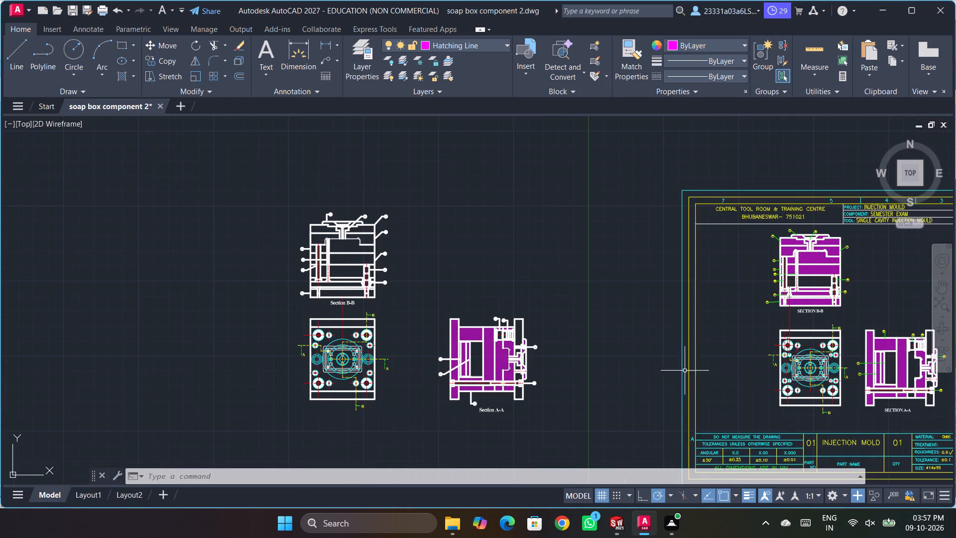
{"action": "scroll", "coordinate": [607, 367], "scroll_direction": "down", "scroll_amount": 1}
{"action": "scroll", "coordinate": [746, 387], "scroll_direction": "up", "scroll_amount": 3}
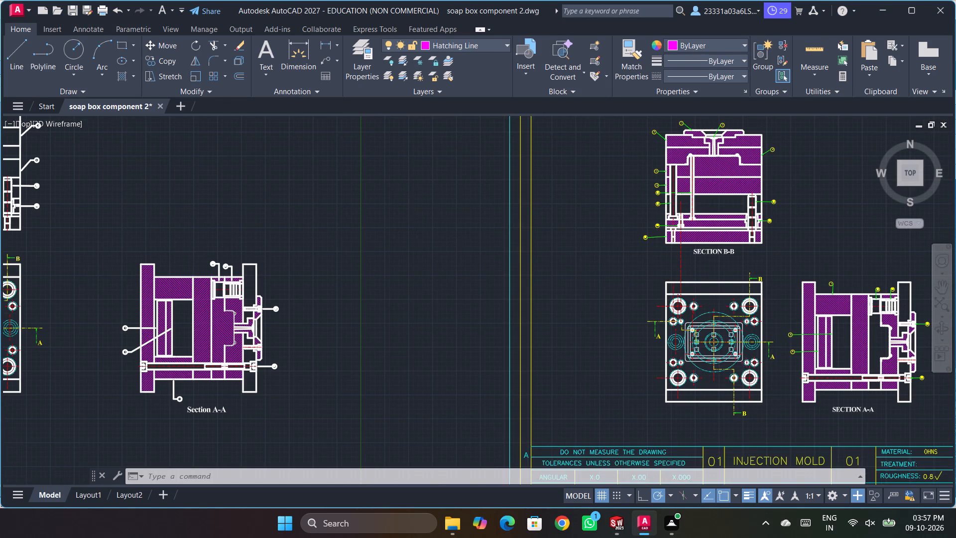
{"action": "scroll", "coordinate": [742, 365], "scroll_direction": "up", "scroll_amount": 1}
{"action": "scroll", "coordinate": [576, 247], "scroll_direction": "up", "scroll_amount": 5}
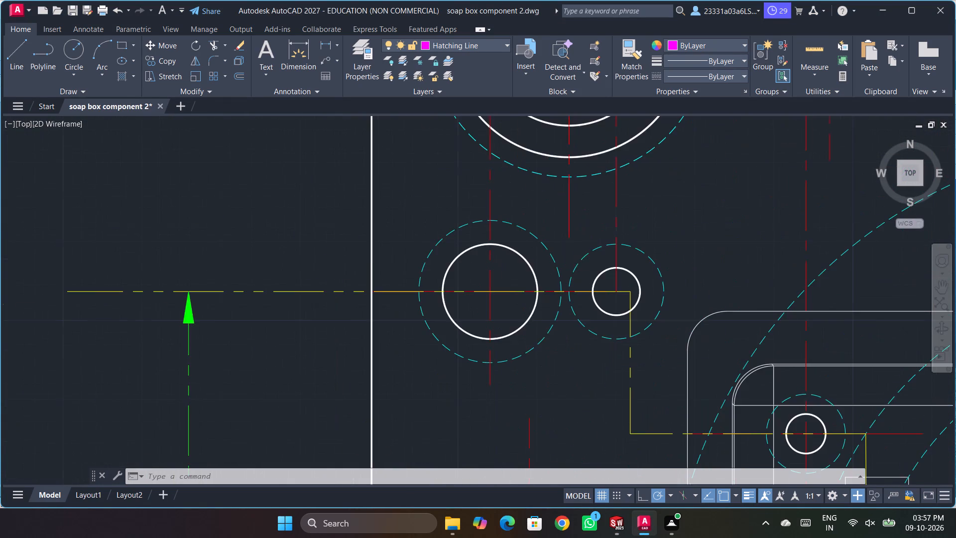
{"action": "scroll", "coordinate": [608, 294], "scroll_direction": "down", "scroll_amount": 3}
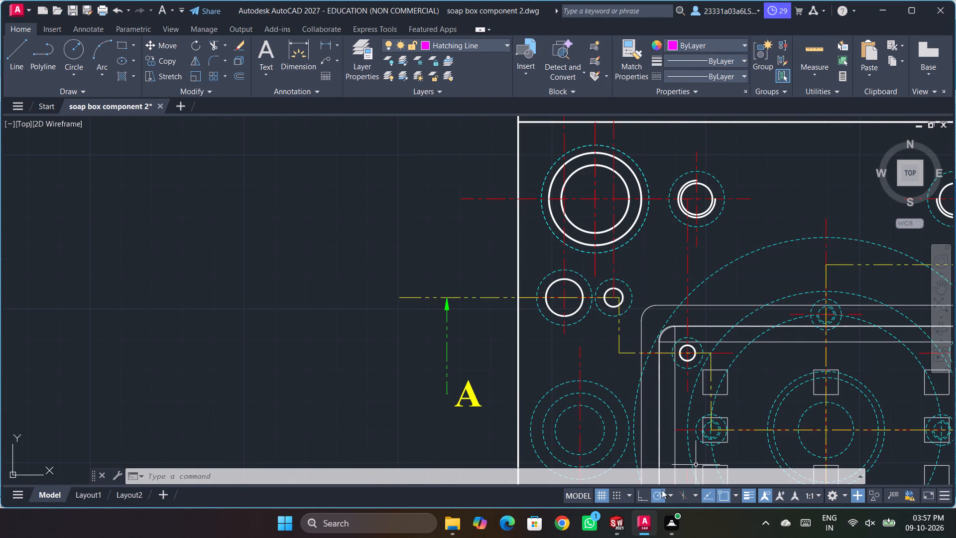
Measure the vertical distance from the larger hole on section line A to the mould centre with a temporary DIM dimension.
{"action": "right_click", "coordinate": [263, 179]}
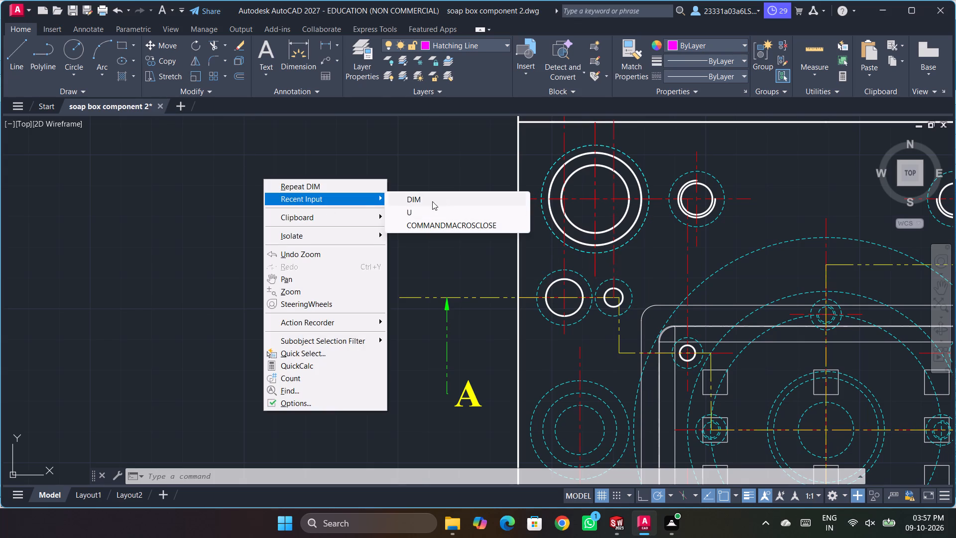
{"action": "left_click", "coordinate": [430, 199]}
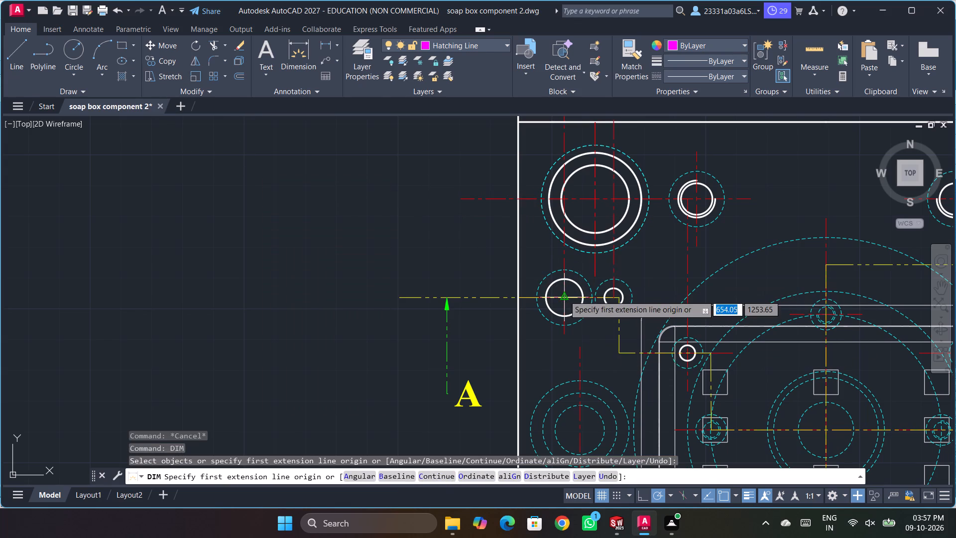
{"action": "left_click_drag", "start_coordinate": [564, 296], "coordinate": [569, 299]}
{"action": "scroll", "coordinate": [629, 380], "scroll_direction": "up", "scroll_amount": 5}
{"action": "scroll", "coordinate": [634, 387], "scroll_direction": "down", "scroll_amount": 7}
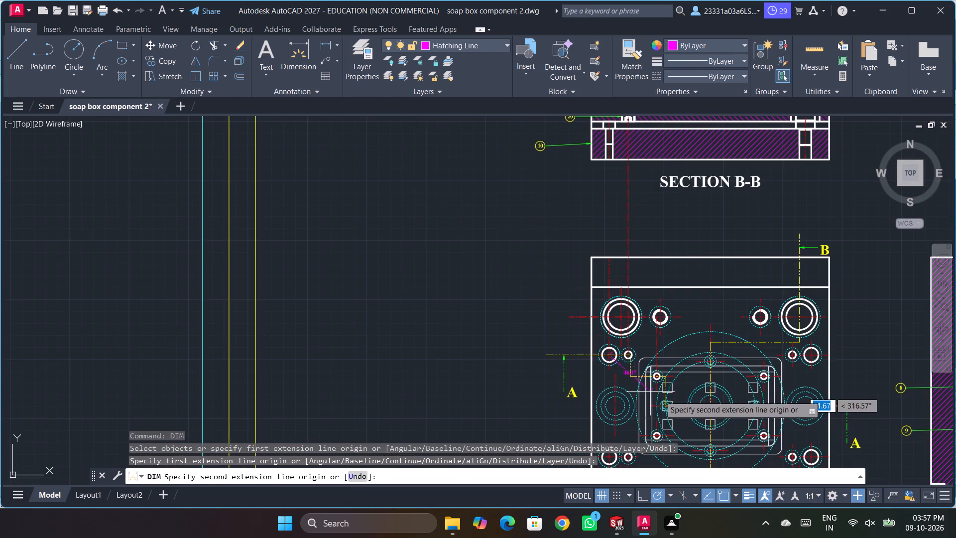
{"action": "scroll", "coordinate": [773, 432], "scroll_direction": "down", "scroll_amount": 3}
{"action": "scroll", "coordinate": [808, 444], "scroll_direction": "up", "scroll_amount": 3}
{"action": "scroll", "coordinate": [478, 324], "scroll_direction": "down", "scroll_amount": 3}
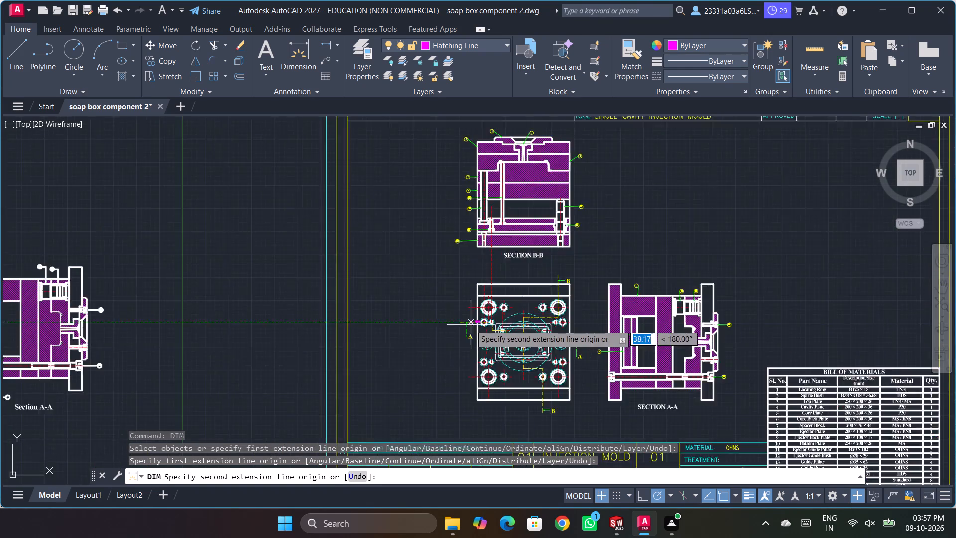
{"action": "scroll", "coordinate": [531, 357], "scroll_direction": "up", "scroll_amount": 3}
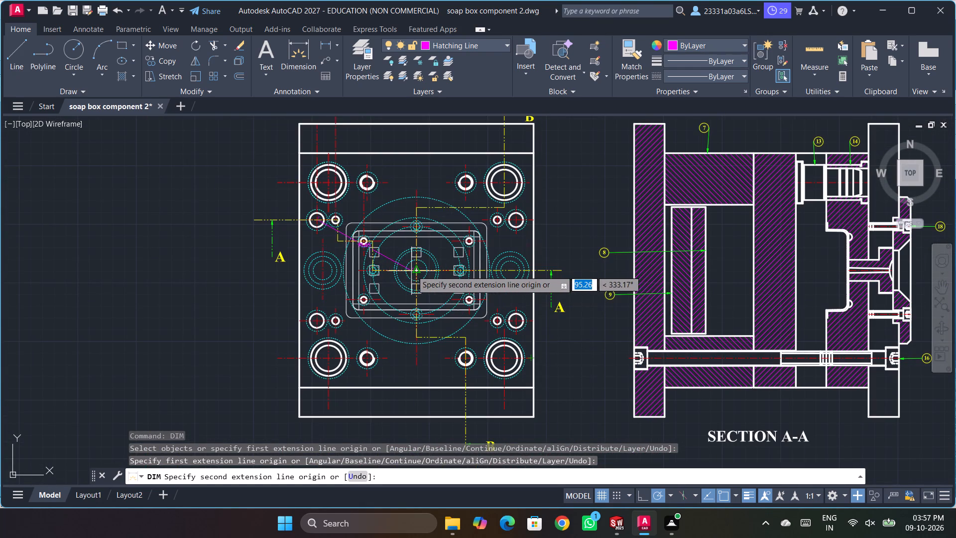
{"action": "left_click", "coordinate": [414, 268]}
{"action": "left_click", "coordinate": [242, 246]}
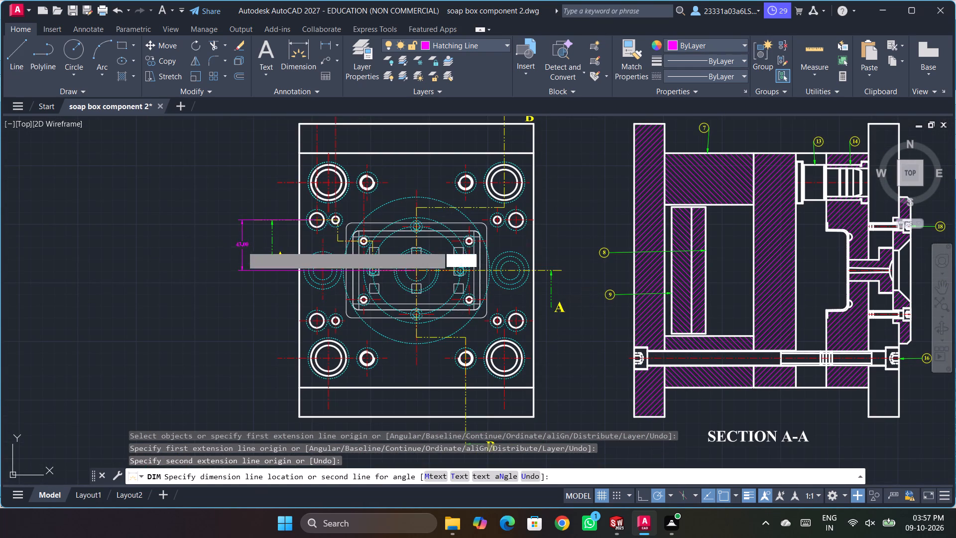
Check the same hole's horizontal distance to the vertical centreline with DIM, cancel the command and undo the temporary dimensioning.
{"action": "scroll", "coordinate": [260, 234], "scroll_direction": "up", "scroll_amount": 3}
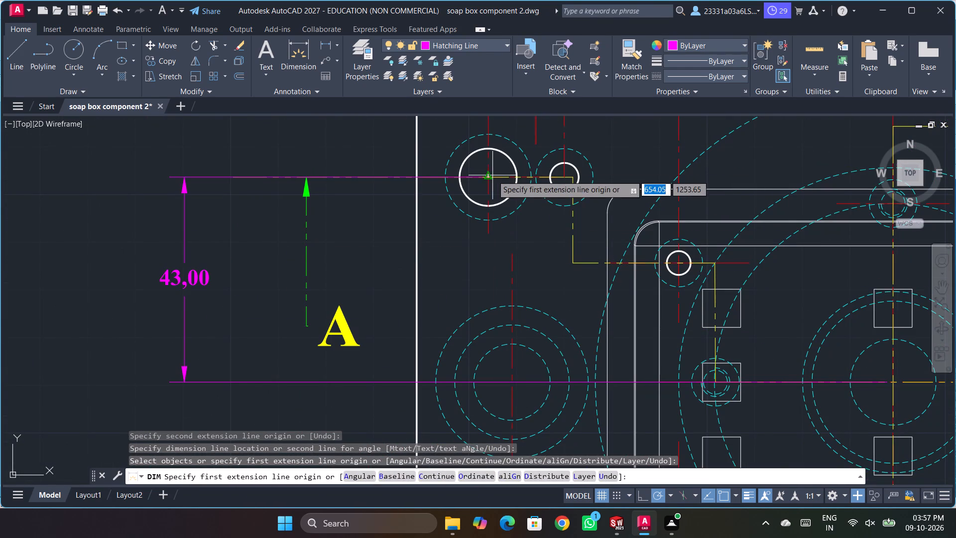
{"action": "left_click", "coordinate": [492, 178]}
{"action": "scroll", "coordinate": [687, 272], "scroll_direction": "up", "scroll_amount": 3}
{"action": "scroll", "coordinate": [687, 274], "scroll_direction": "down", "scroll_amount": 6}
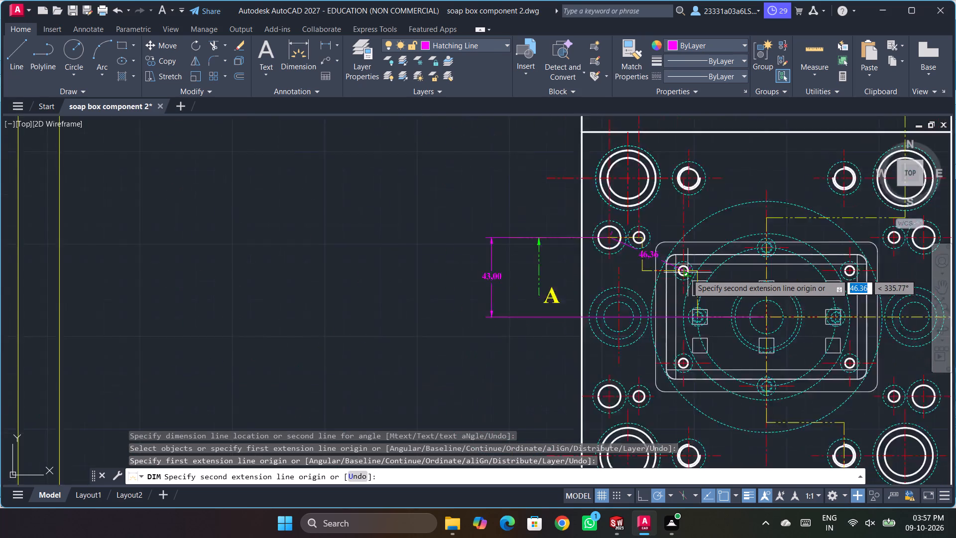
{"action": "scroll", "coordinate": [720, 277], "scroll_direction": "up", "scroll_amount": 3}
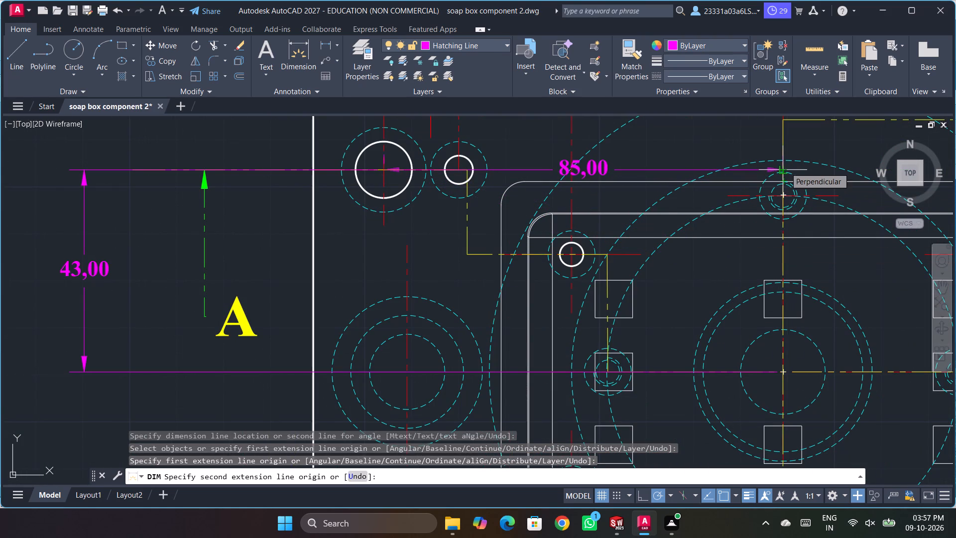
{"action": "key", "text": "Escape"}
{"action": "key", "text": "Escape"}
{"action": "key", "text": "ctrl+z"}
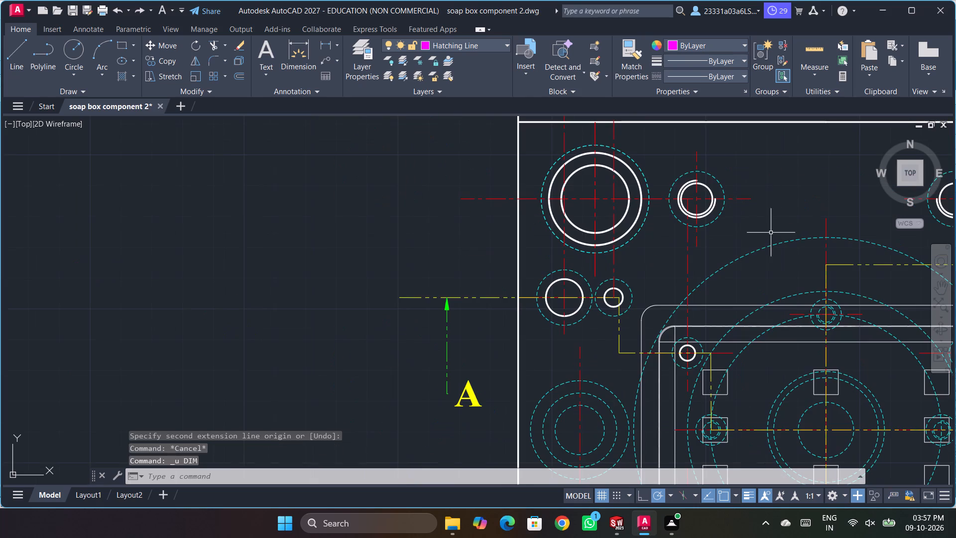
{"action": "scroll", "coordinate": [471, 351], "scroll_direction": "down", "scroll_amount": 5}
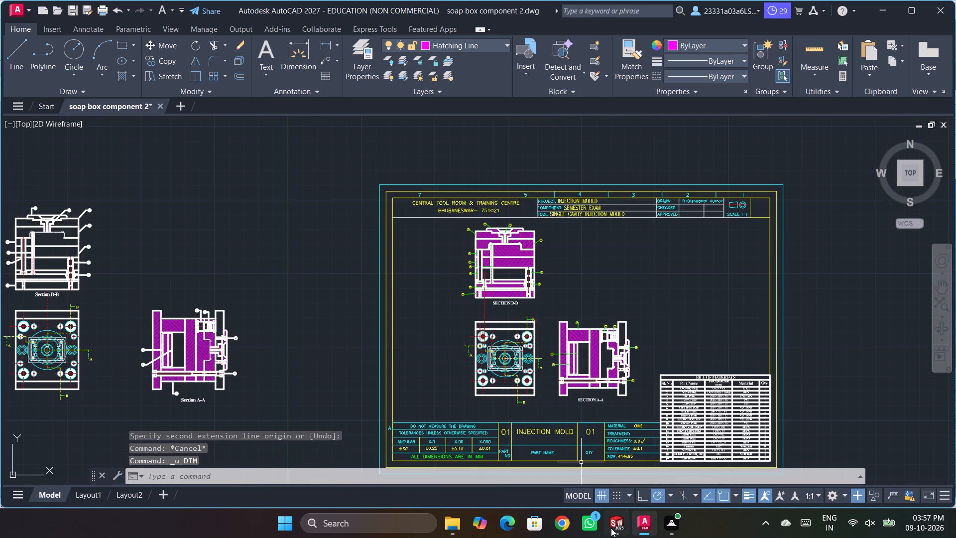
Return to the bottom plate sketch in SOLIDWORKS and dimension the new circle's diameter as 6 mm.
{"action": "left_click", "coordinate": [611, 528]}
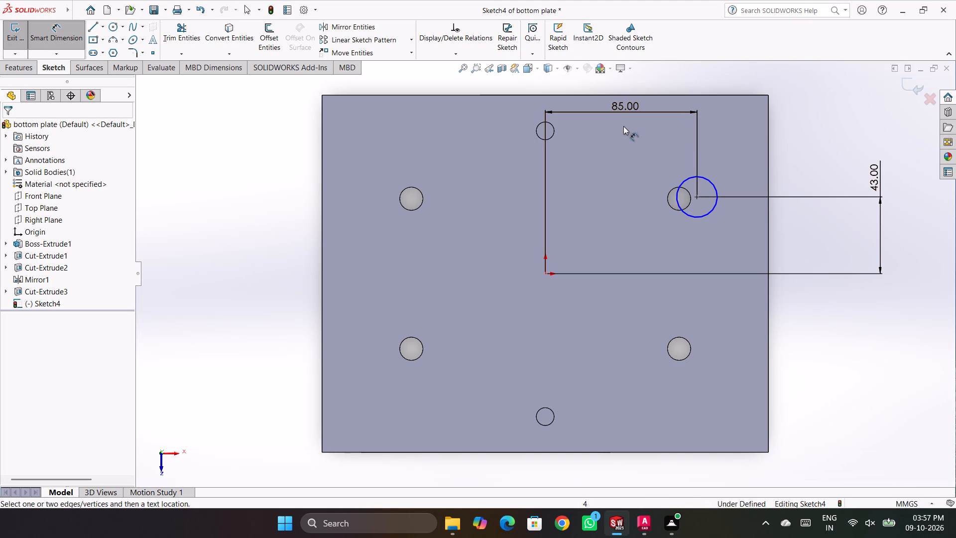
{"action": "left_click", "coordinate": [713, 183]}
{"action": "left_click", "coordinate": [747, 150]}
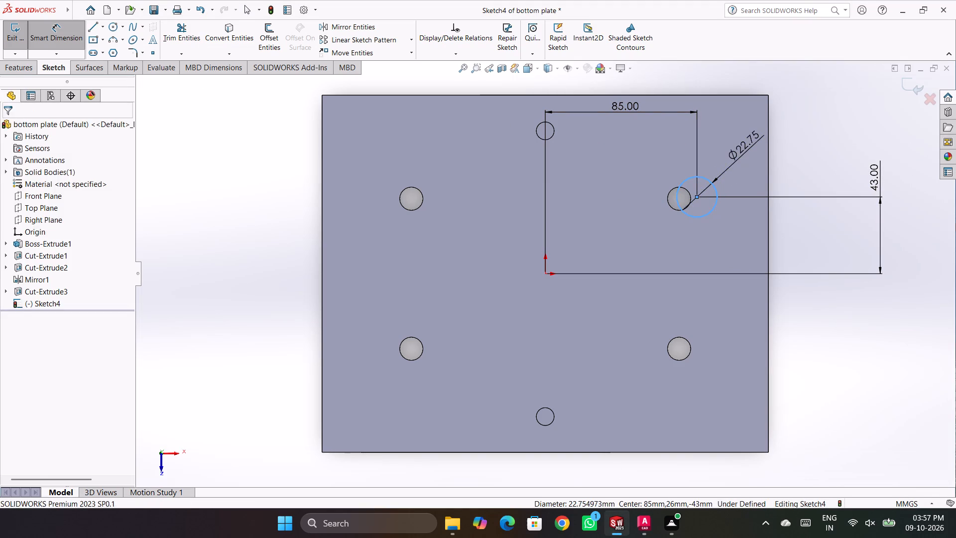
{"action": "key", "text": "6"}
{"action": "key", "text": "Return"}
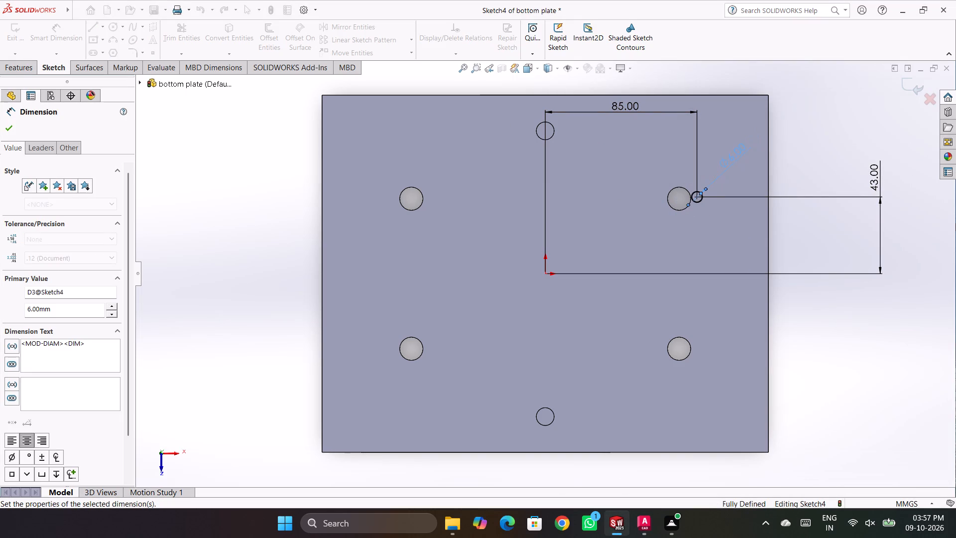
{"action": "left_click", "coordinate": [828, 152]}
Examine where the 6 mm circle lies relative to the neighbouring hole and the edges of the bottom plate.
{"action": "scroll", "coordinate": [669, 200], "scroll_direction": "down", "scroll_amount": 4}
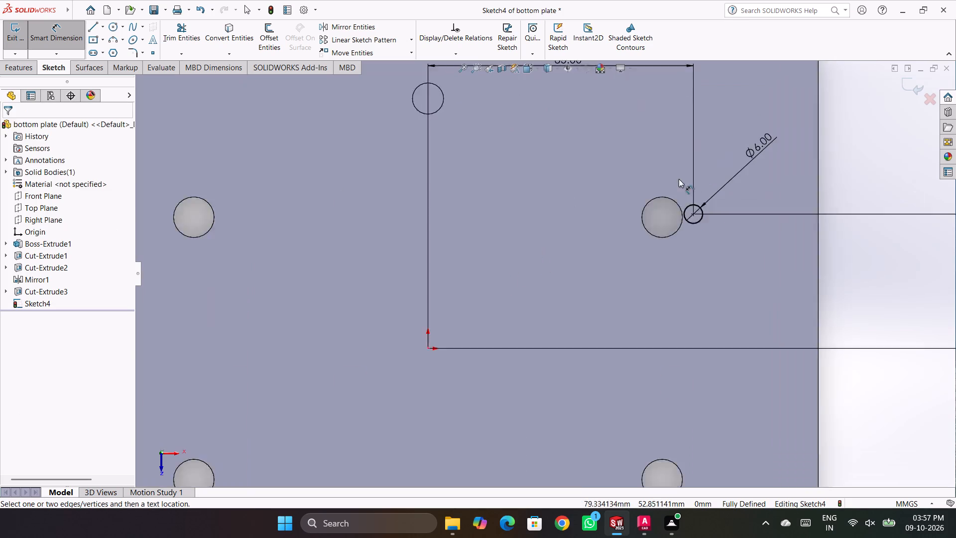
{"action": "scroll", "coordinate": [693, 192], "scroll_direction": "down", "scroll_amount": 4}
{"action": "scroll", "coordinate": [623, 265], "scroll_direction": "up", "scroll_amount": 3}
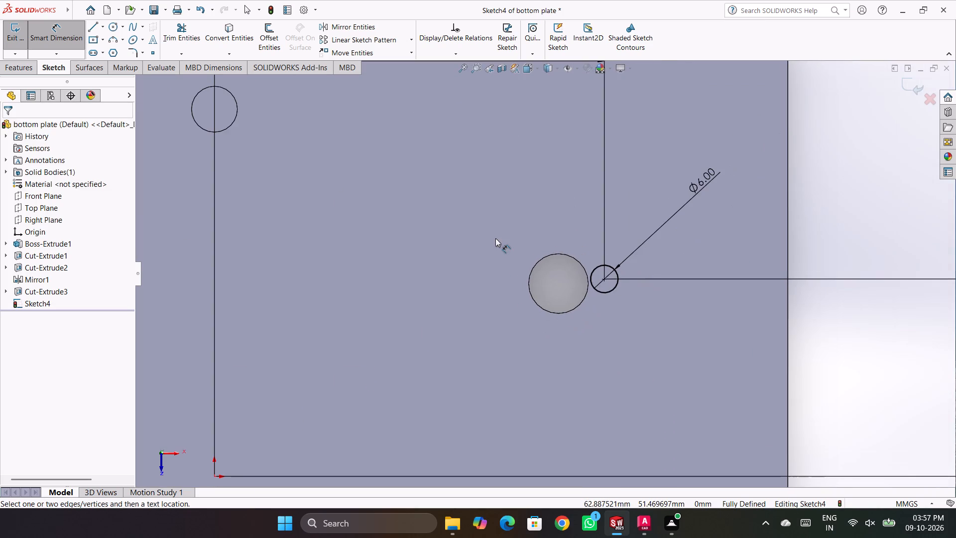
{"action": "scroll", "coordinate": [490, 236], "scroll_direction": "down", "scroll_amount": 1}
{"action": "scroll", "coordinate": [582, 291], "scroll_direction": "up", "scroll_amount": 7}
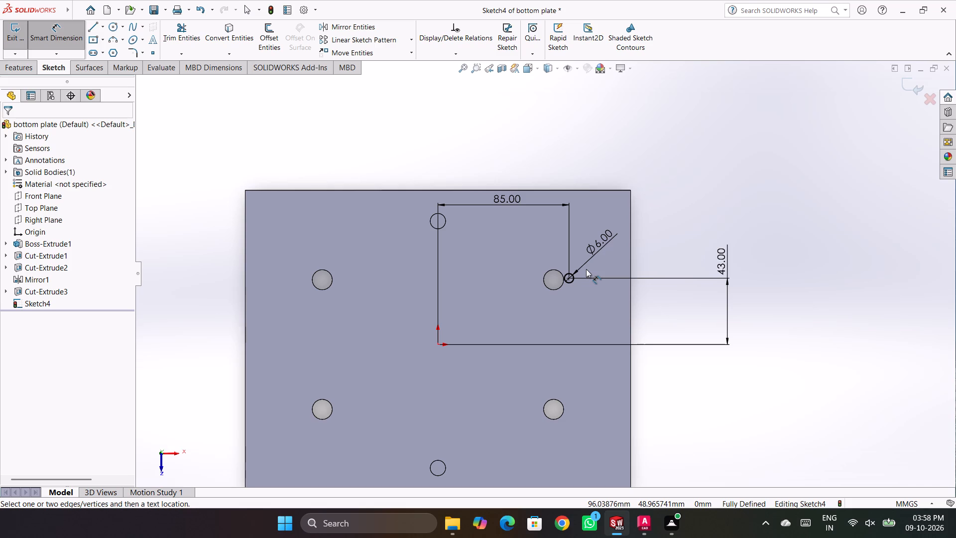
{"action": "scroll", "coordinate": [557, 246], "scroll_direction": "down", "scroll_amount": 4}
{"action": "scroll", "coordinate": [599, 316], "scroll_direction": "down", "scroll_amount": 2}
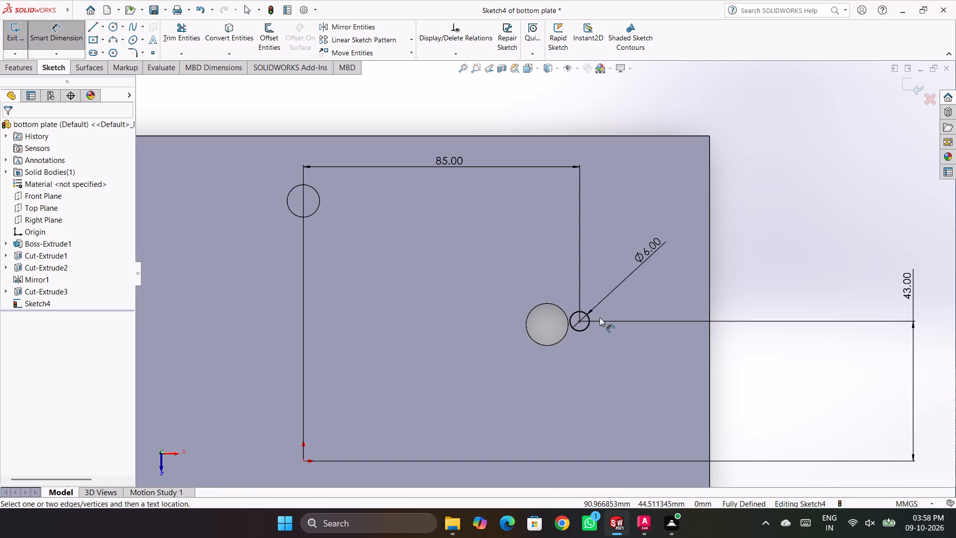
{"action": "scroll", "coordinate": [599, 317], "scroll_direction": "down", "scroll_amount": 1}
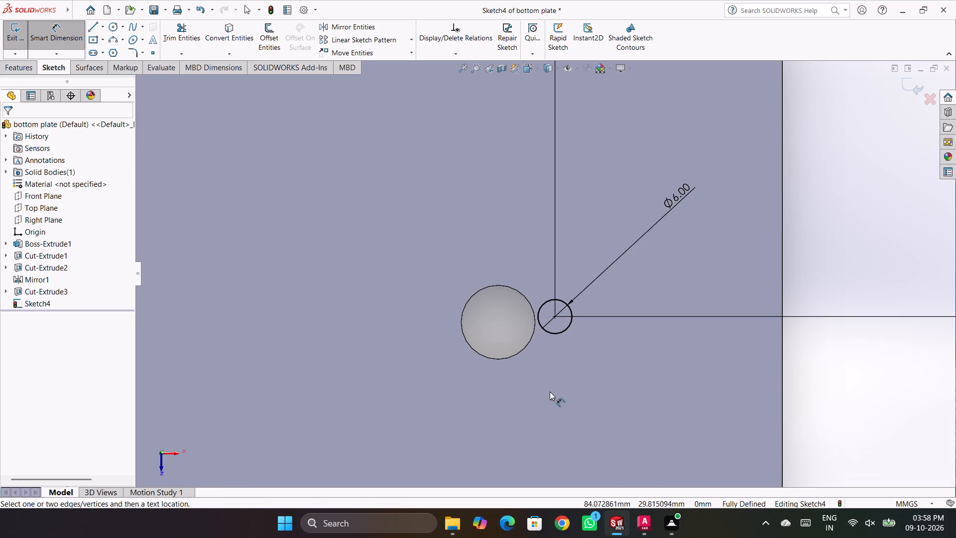
In the AutoCAD plan view, measure the smaller hole on section line A to the mould centre with DIM, then cancel the command.
{"action": "left_click", "coordinate": [635, 526]}
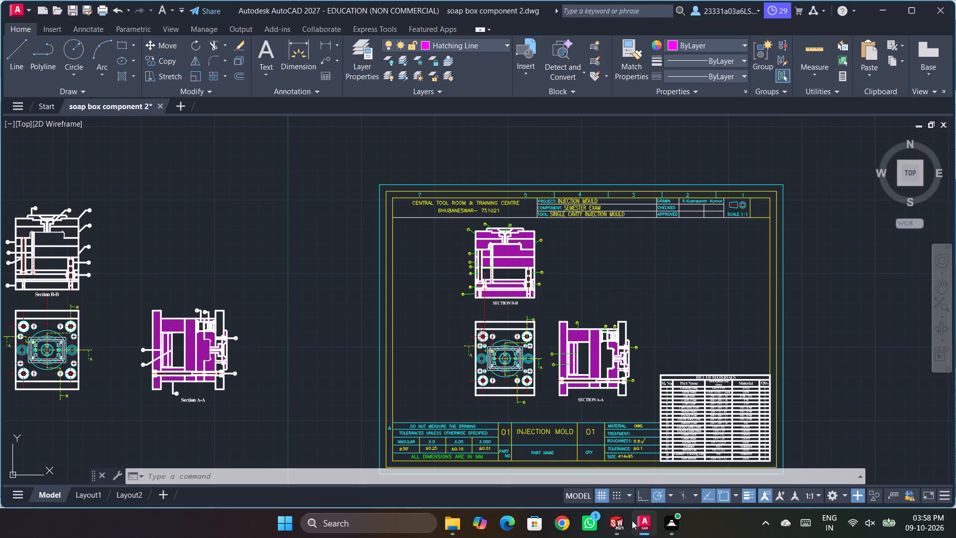
{"action": "scroll", "coordinate": [514, 357], "scroll_direction": "down", "scroll_amount": 3}
{"action": "scroll", "coordinate": [513, 357], "scroll_direction": "up", "scroll_amount": 5}
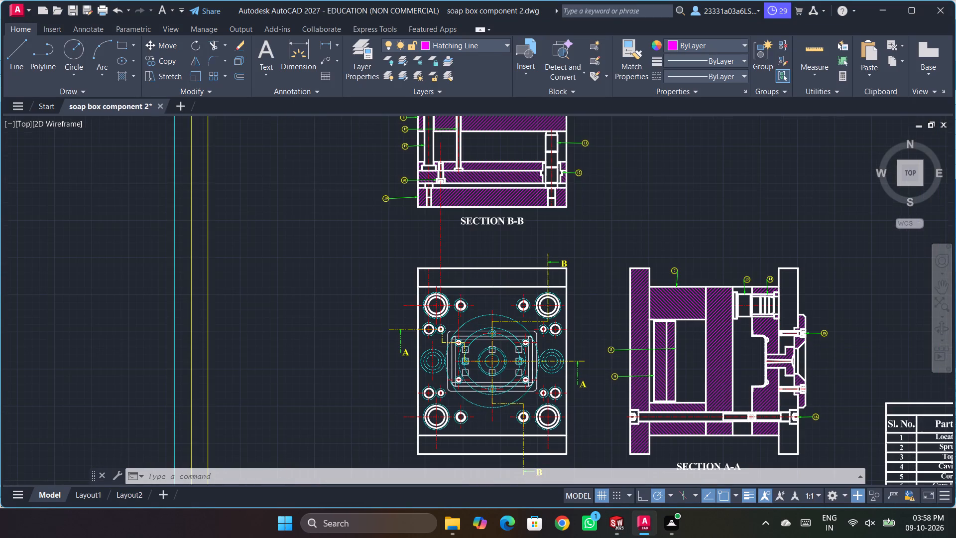
{"action": "scroll", "coordinate": [510, 360], "scroll_direction": "up", "scroll_amount": 1}
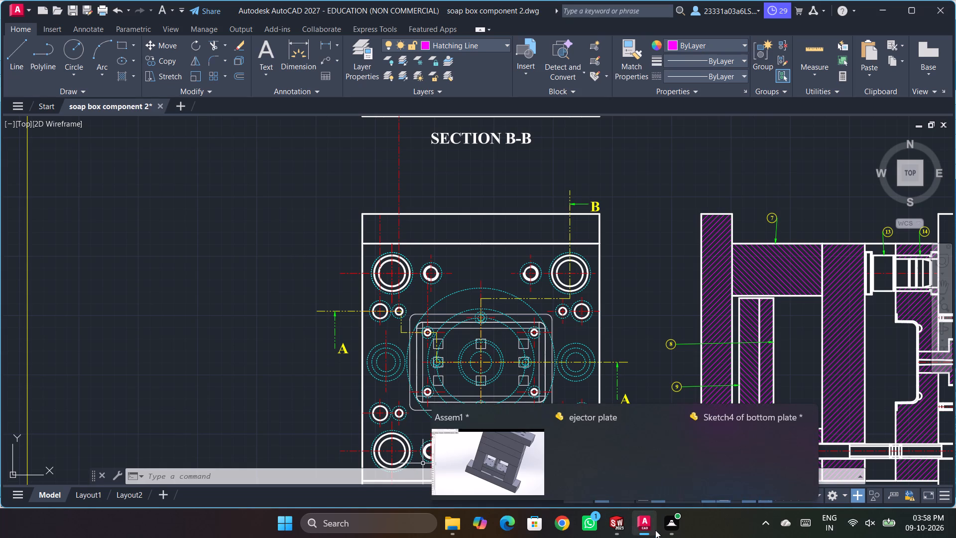
{"action": "scroll", "coordinate": [402, 310], "scroll_direction": "up", "scroll_amount": 4}
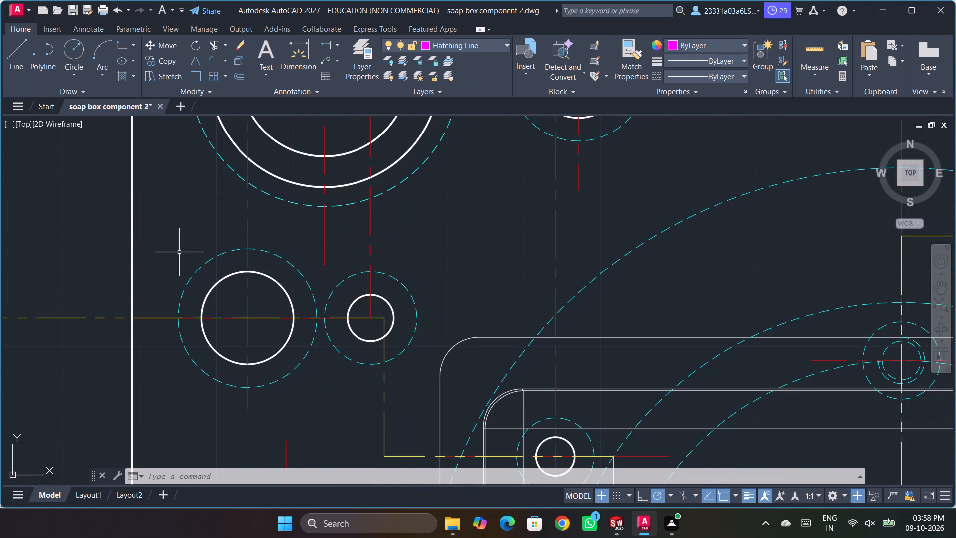
{"action": "right_click", "coordinate": [84, 221]}
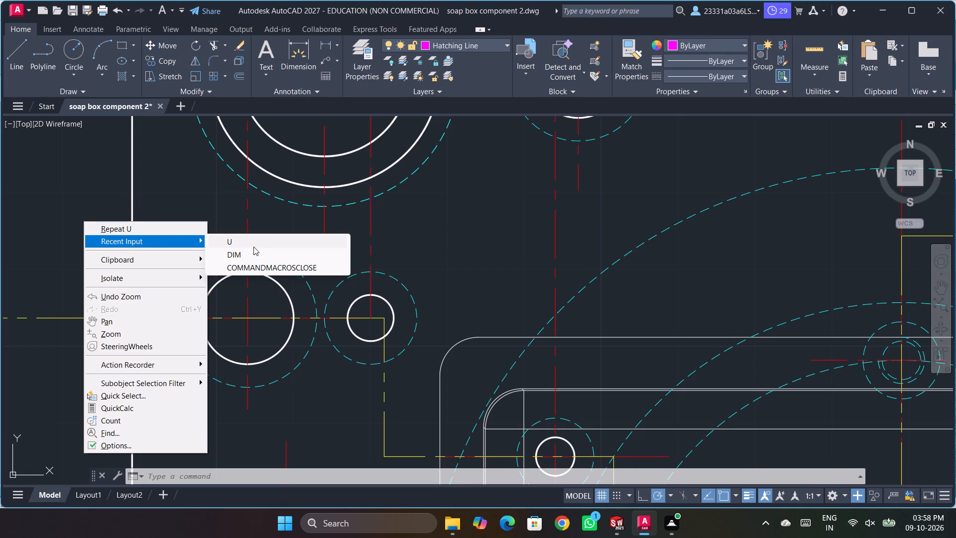
{"action": "left_click", "coordinate": [238, 256]}
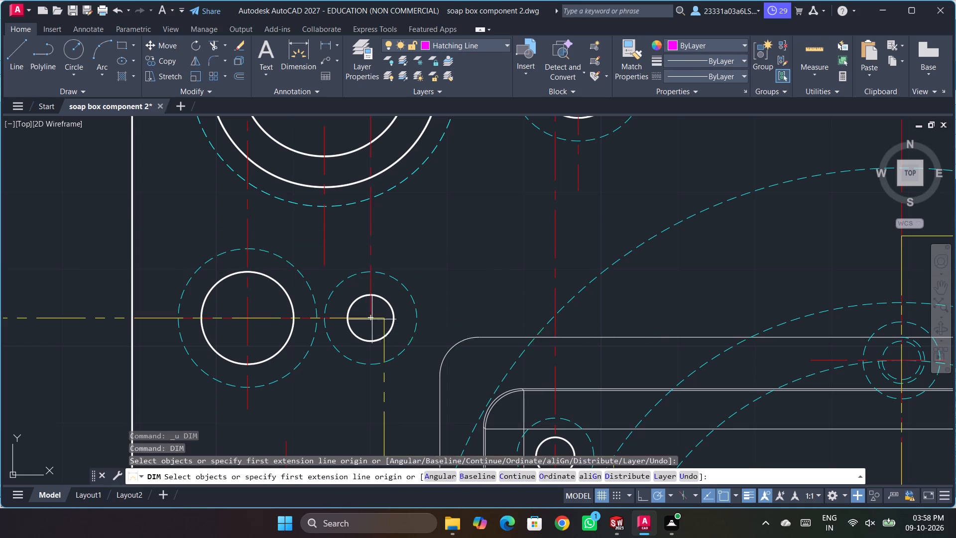
{"action": "left_click", "coordinate": [369, 318]}
{"action": "scroll", "coordinate": [569, 328], "scroll_direction": "up", "scroll_amount": 3}
{"action": "scroll", "coordinate": [569, 328], "scroll_direction": "down", "scroll_amount": 6}
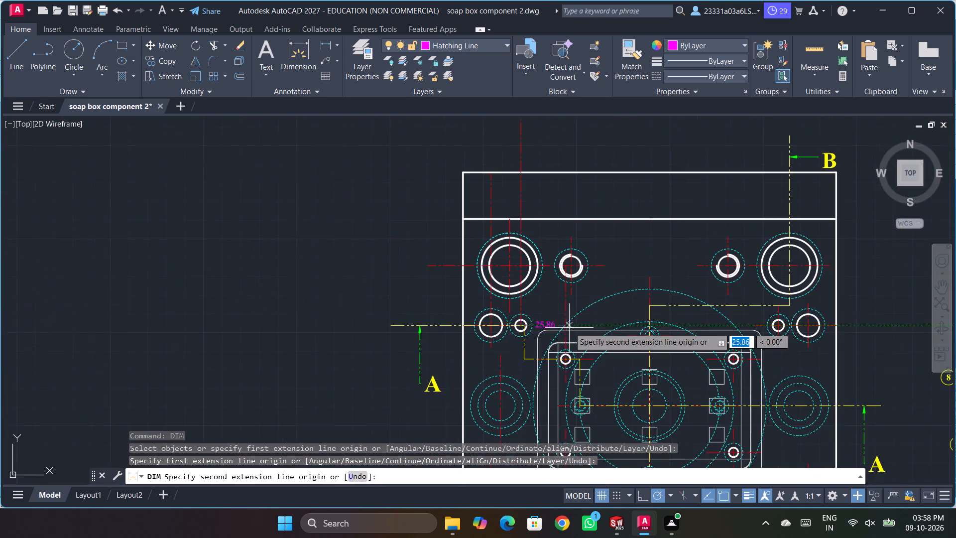
{"action": "scroll", "coordinate": [656, 408], "scroll_direction": "up", "scroll_amount": 5}
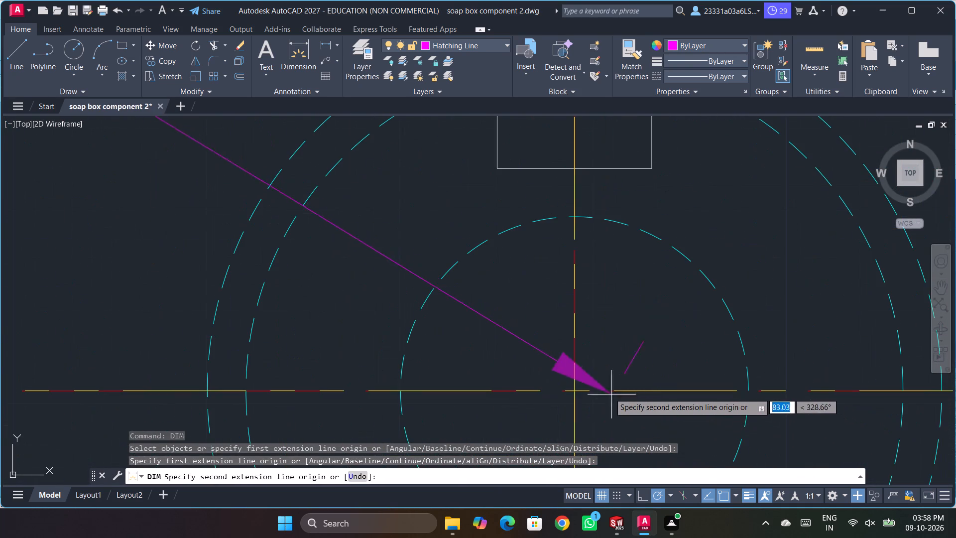
{"action": "left_click", "coordinate": [574, 389]}
{"action": "scroll", "coordinate": [430, 333], "scroll_direction": "down", "scroll_amount": 5}
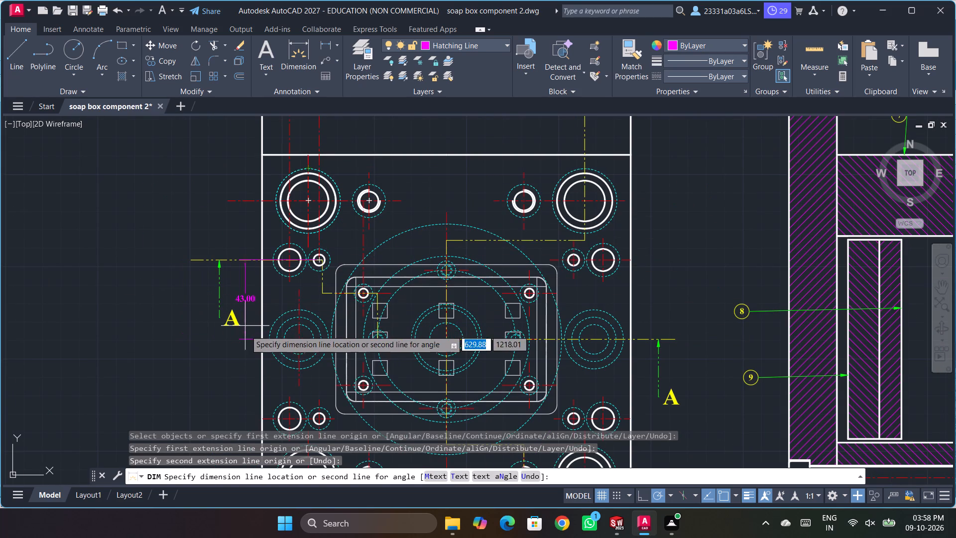
{"action": "key", "text": "Escape"}
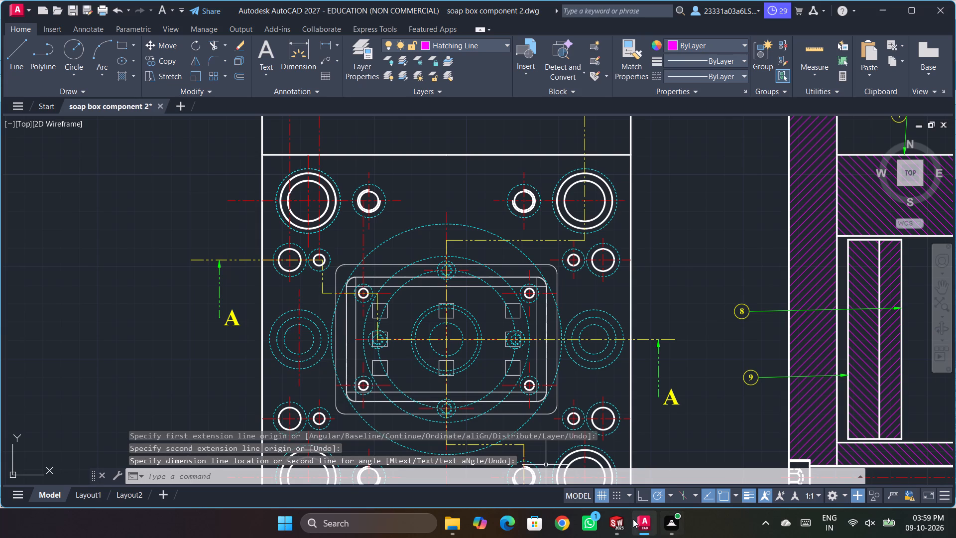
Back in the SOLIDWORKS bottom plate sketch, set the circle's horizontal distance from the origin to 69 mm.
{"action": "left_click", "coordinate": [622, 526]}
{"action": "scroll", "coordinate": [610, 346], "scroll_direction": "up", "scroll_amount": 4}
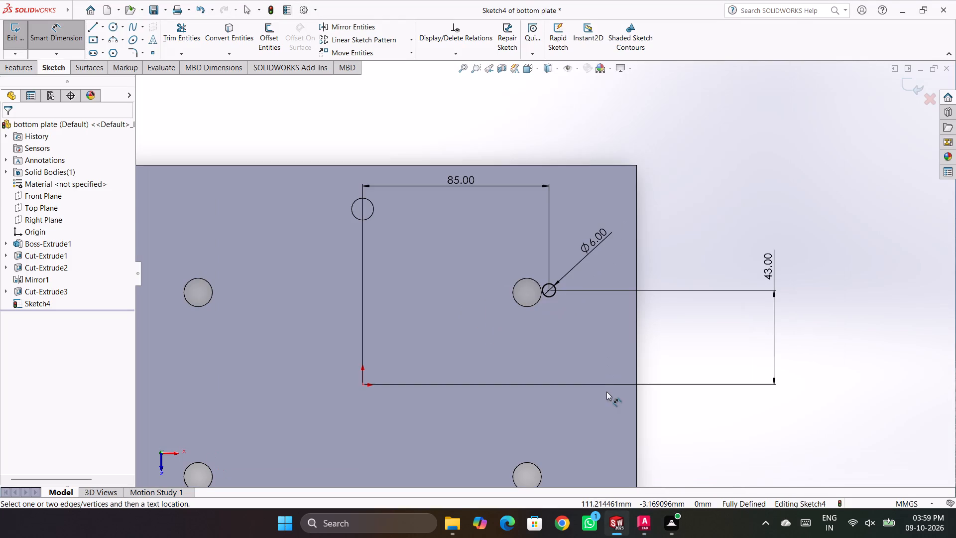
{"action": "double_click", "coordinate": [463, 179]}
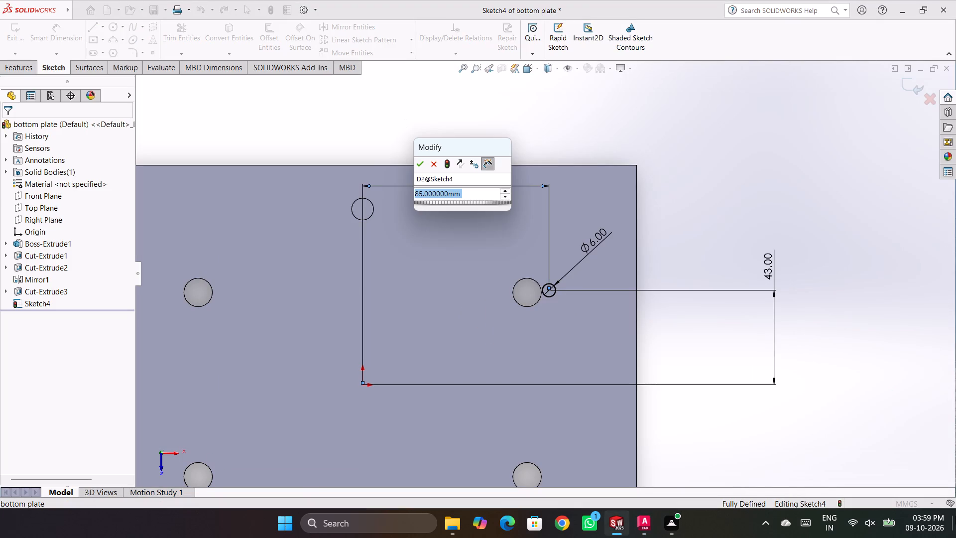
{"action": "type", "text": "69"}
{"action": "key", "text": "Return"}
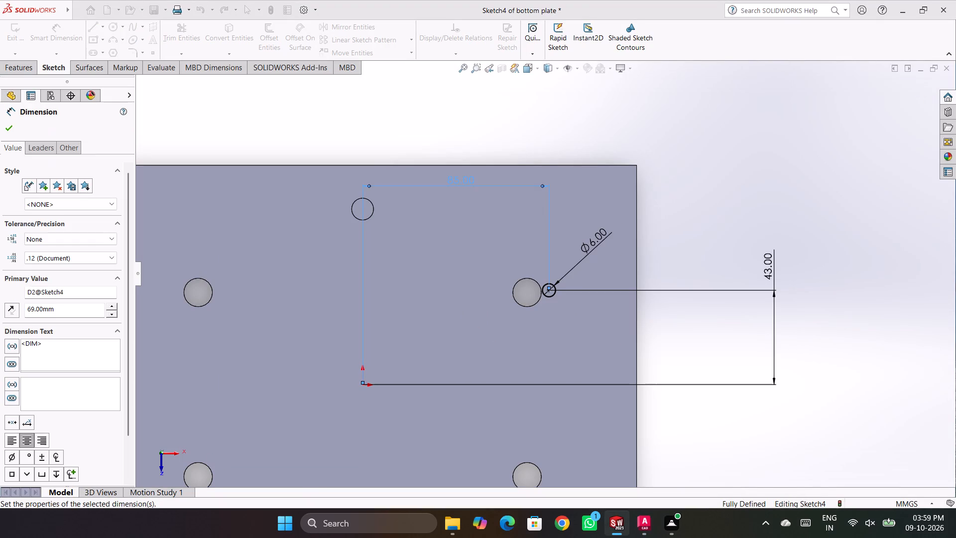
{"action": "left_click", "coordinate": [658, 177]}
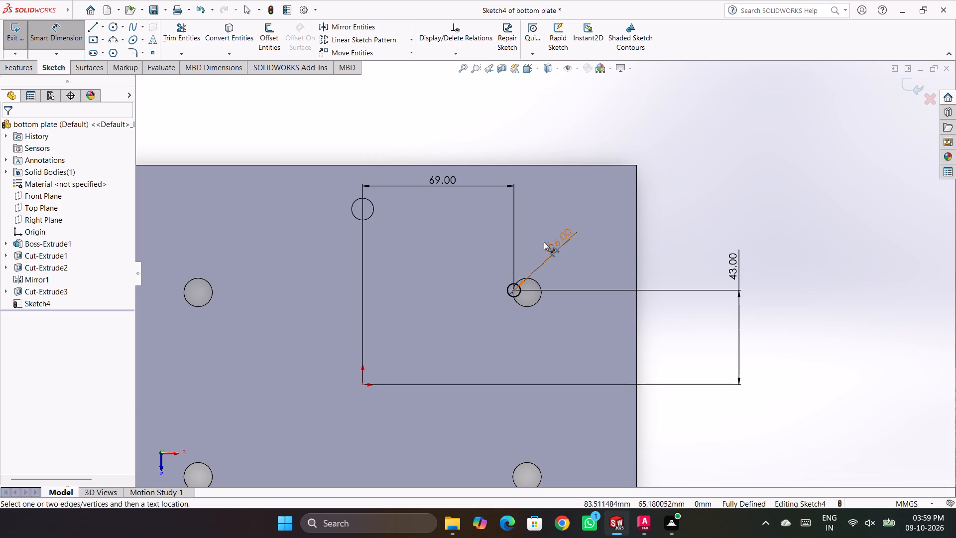
Reposition the 6 mm circle with its centre 43 mm horizontally and 69 mm vertically from the origin.
{"action": "scroll", "coordinate": [569, 302], "scroll_direction": "up", "scroll_amount": 3}
{"action": "scroll", "coordinate": [537, 275], "scroll_direction": "down", "scroll_amount": 5}
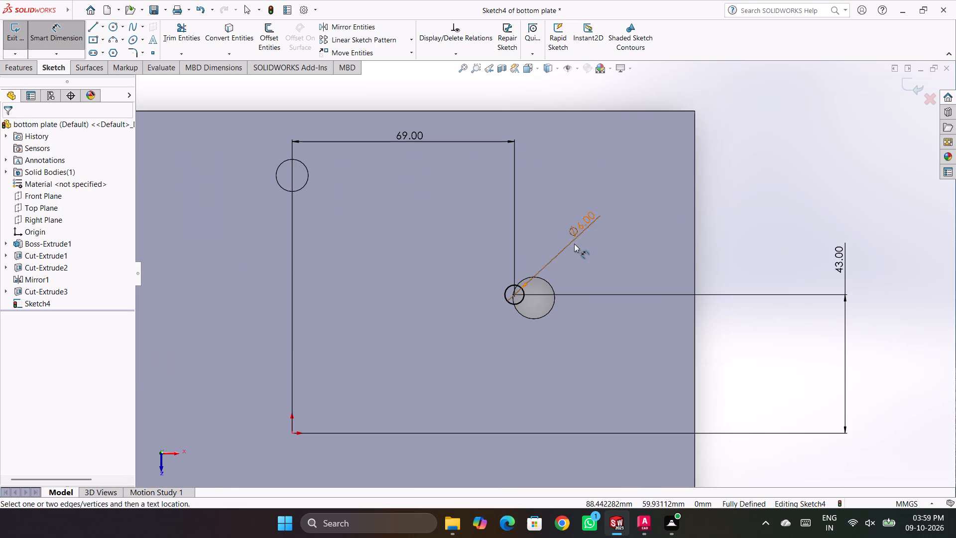
{"action": "scroll", "coordinate": [711, 246], "scroll_direction": "up", "scroll_amount": 1}
{"action": "scroll", "coordinate": [544, 242], "scroll_direction": "down", "scroll_amount": 3}
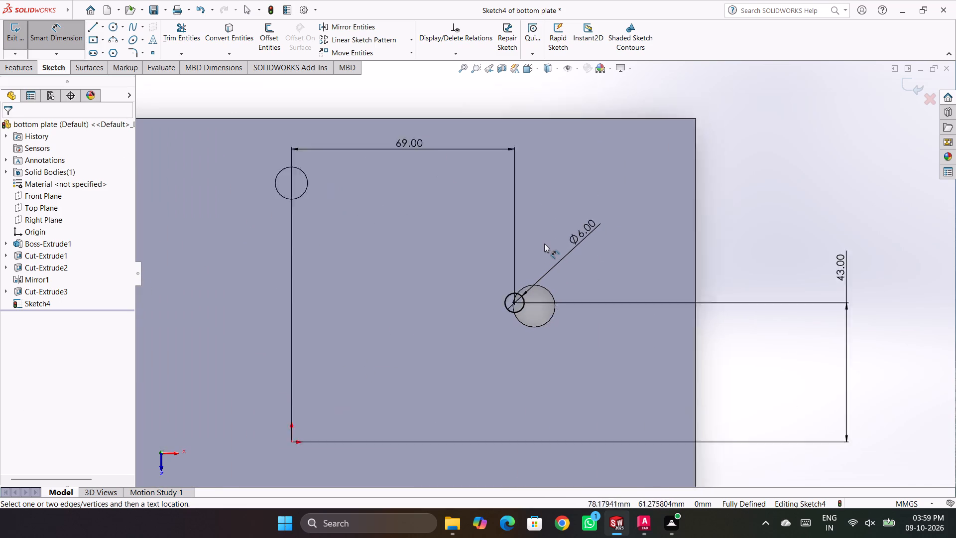
{"action": "scroll", "coordinate": [544, 244], "scroll_direction": "down", "scroll_amount": 2}
{"action": "scroll", "coordinate": [543, 300], "scroll_direction": "up", "scroll_amount": 7}
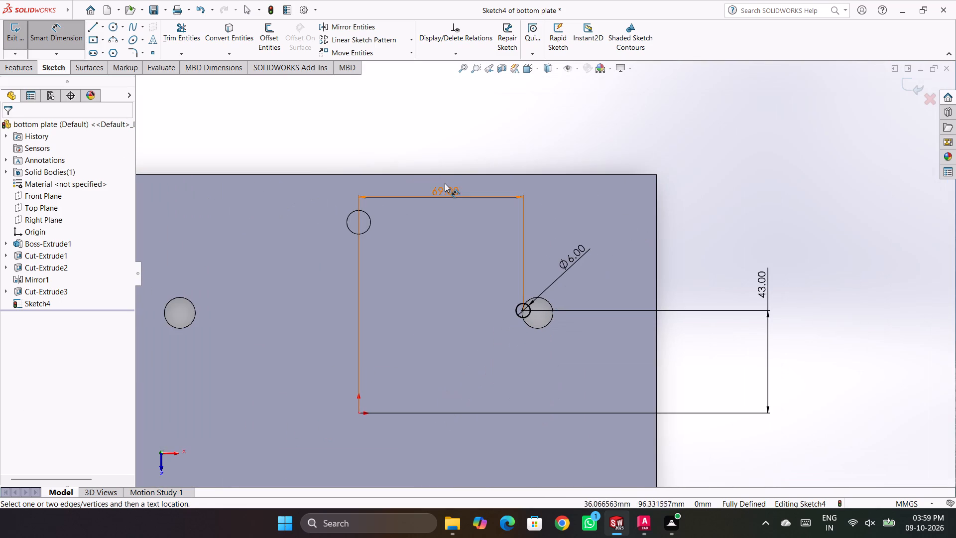
{"action": "double_click", "coordinate": [445, 184]}
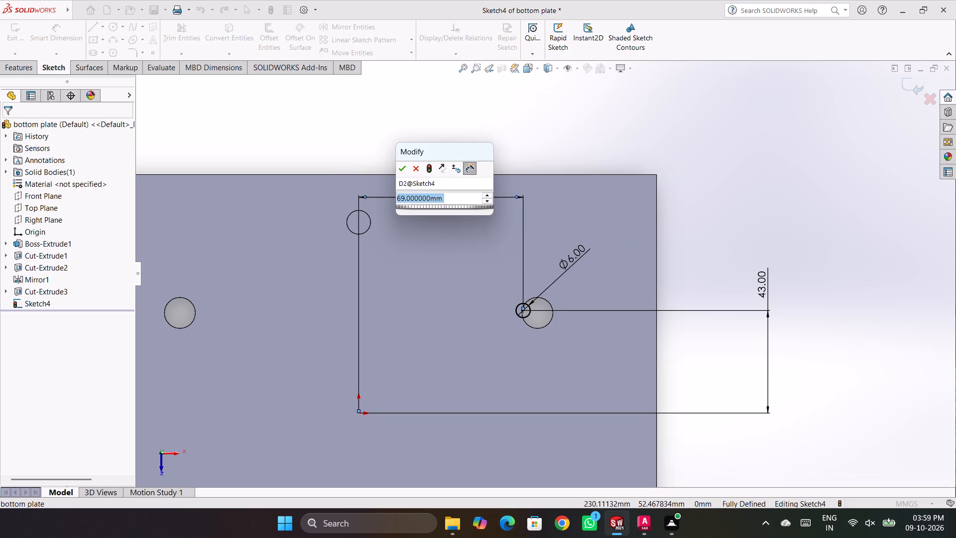
{"action": "type", "text": "43"}
{"action": "key", "text": "Return"}
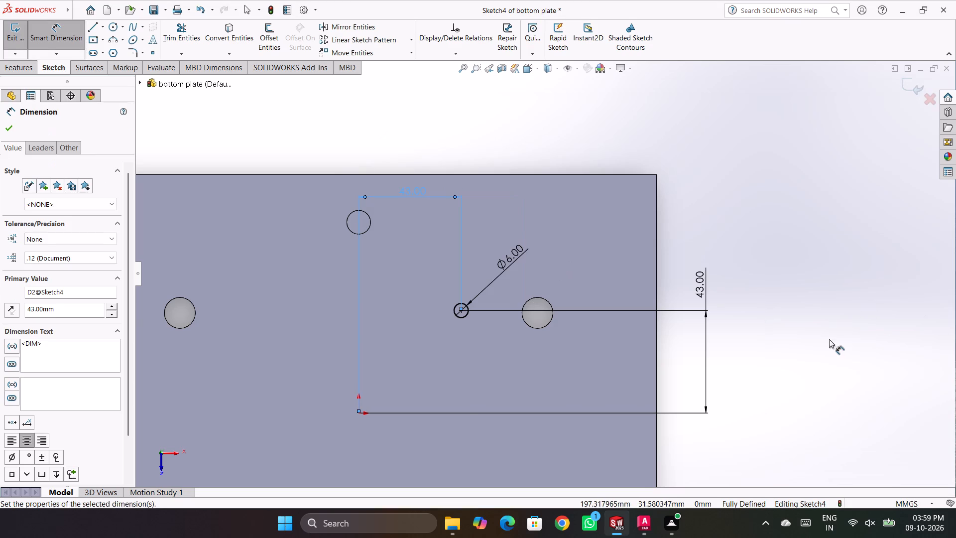
{"action": "left_click", "coordinate": [831, 340]}
{"action": "double_click", "coordinate": [702, 285]}
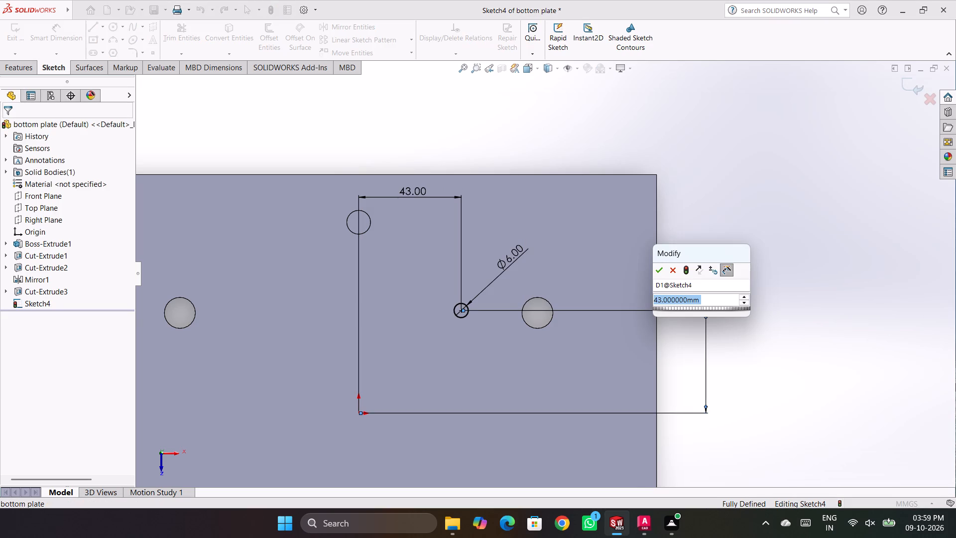
{"action": "type", "text": "69"}
{"action": "key", "text": "Return"}
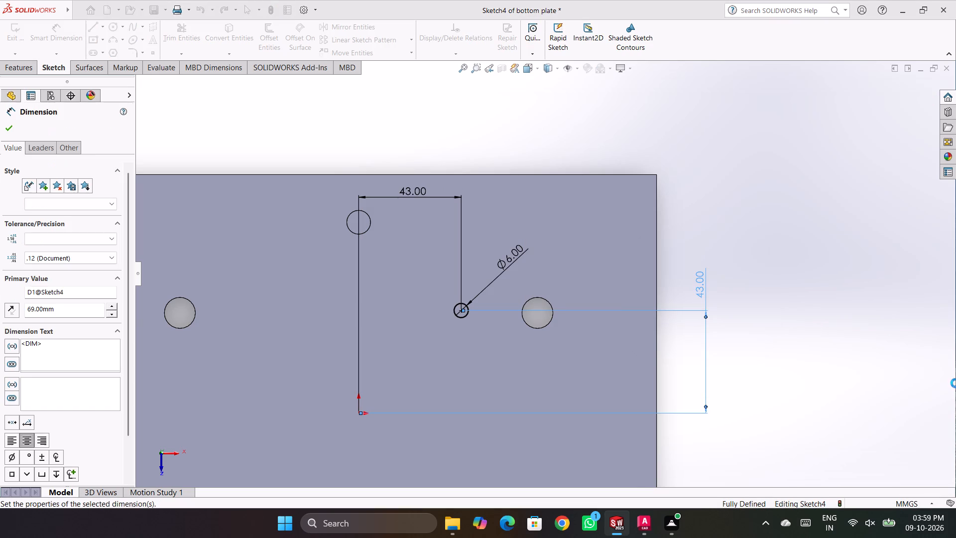
{"action": "left_click", "coordinate": [757, 253]}
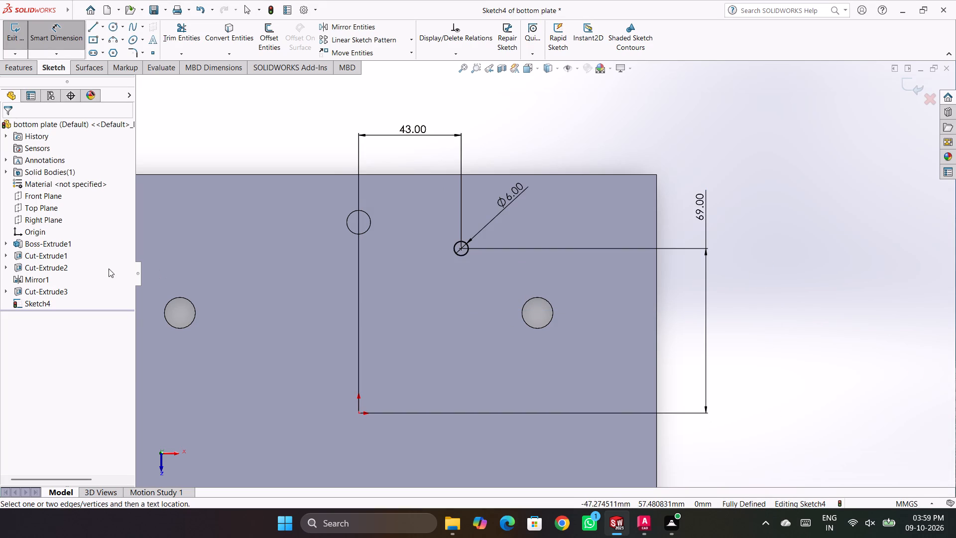
Exit the sketch and cut the 6 mm circle through the bottom plate with Extruded Cut set to Through All.
{"action": "left_click", "coordinate": [17, 40]}
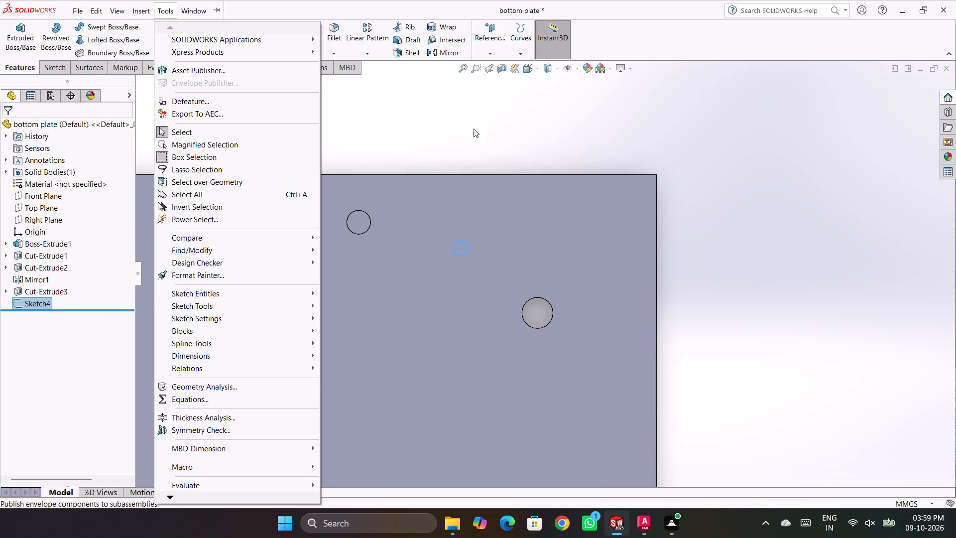
{"action": "left_click_drag", "start_coordinate": [474, 129], "coordinate": [473, 124]}
{"action": "left_click", "coordinate": [176, 43]}
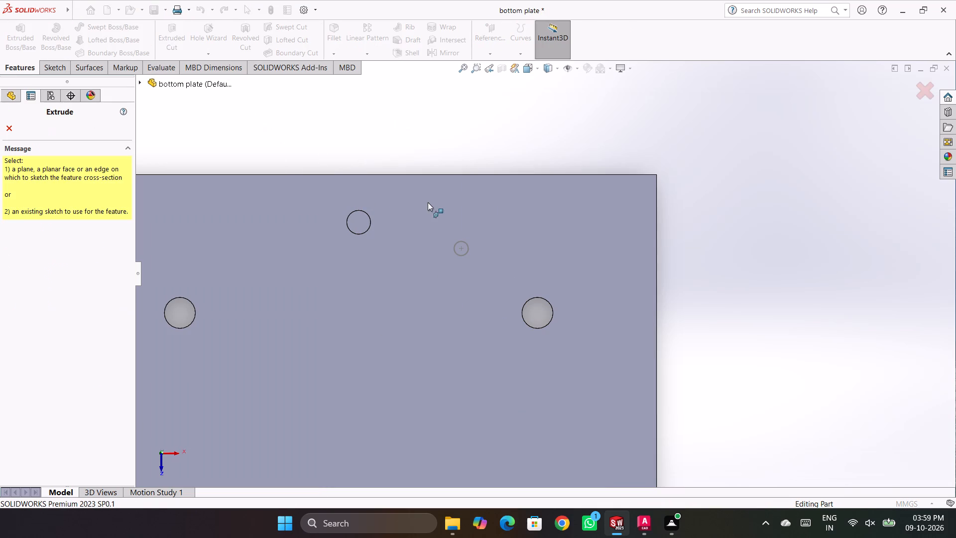
{"action": "left_click", "coordinate": [471, 251]}
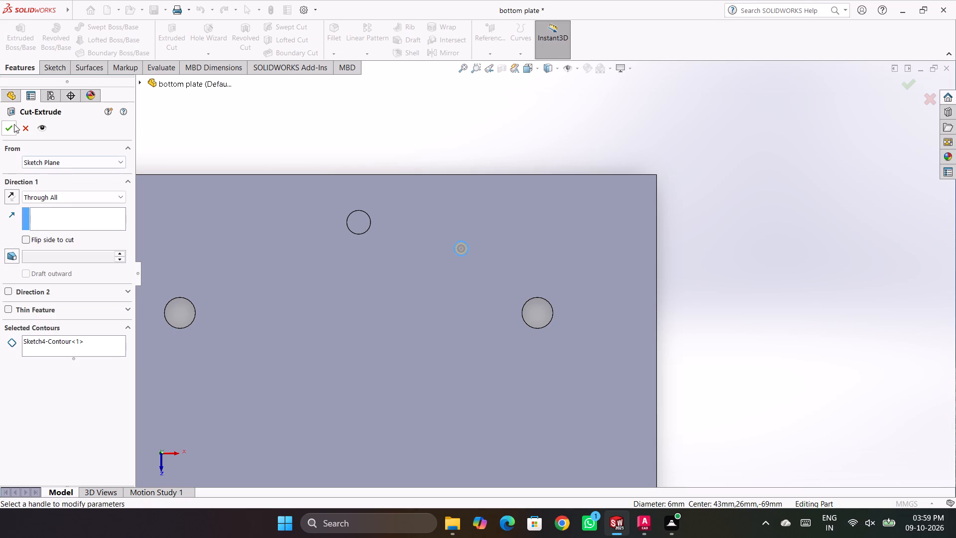
{"action": "left_click", "coordinate": [13, 123]}
{"action": "middle_click_drag", "start_coordinate": [534, 139], "coordinate": [482, 202]}
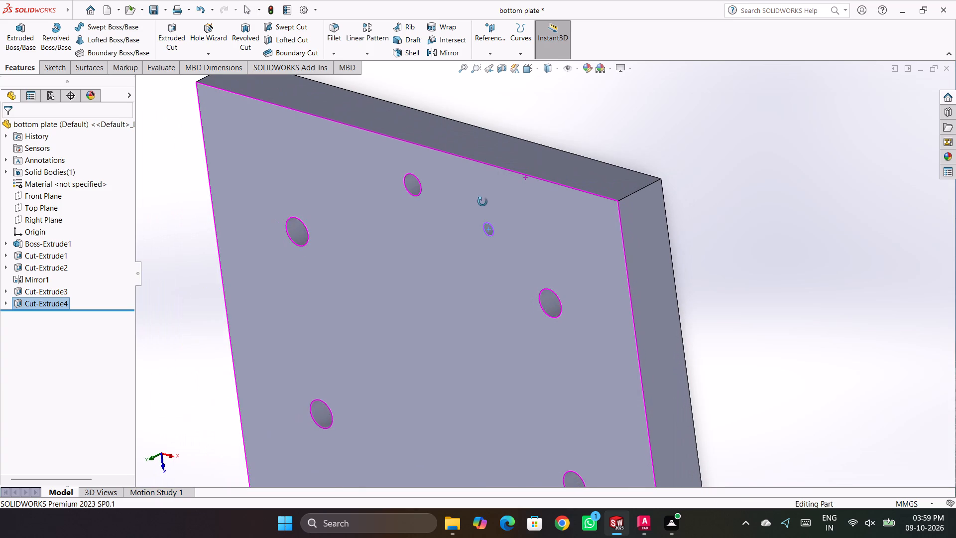
{"action": "middle_click_drag", "start_coordinate": [482, 202], "coordinate": [483, 205]}
{"action": "scroll", "coordinate": [495, 228], "scroll_direction": "up", "scroll_amount": 2}
{"action": "middle_click_drag", "start_coordinate": [650, 162], "coordinate": [595, 202]}
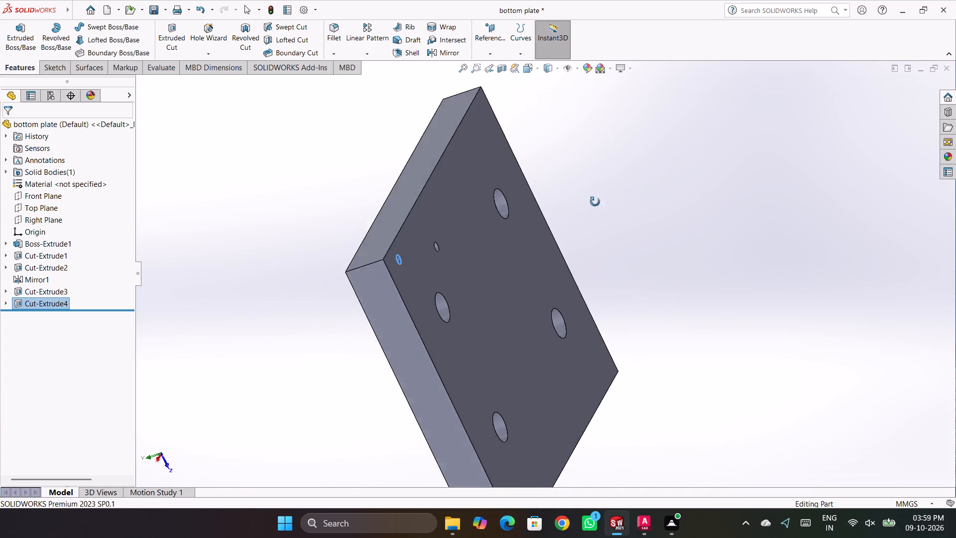
Switch to the Assem1 assembly and rebuild it with the modified bottom plate.
{"action": "middle_click_drag", "start_coordinate": [595, 202], "coordinate": [662, 239]}
{"action": "left_click", "coordinate": [731, 200]}
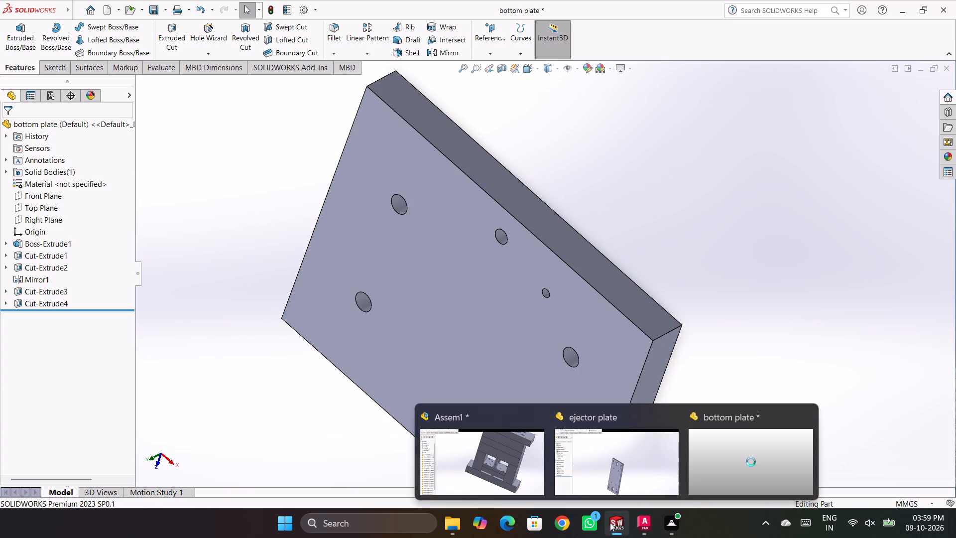
{"action": "left_click", "coordinate": [524, 464]}
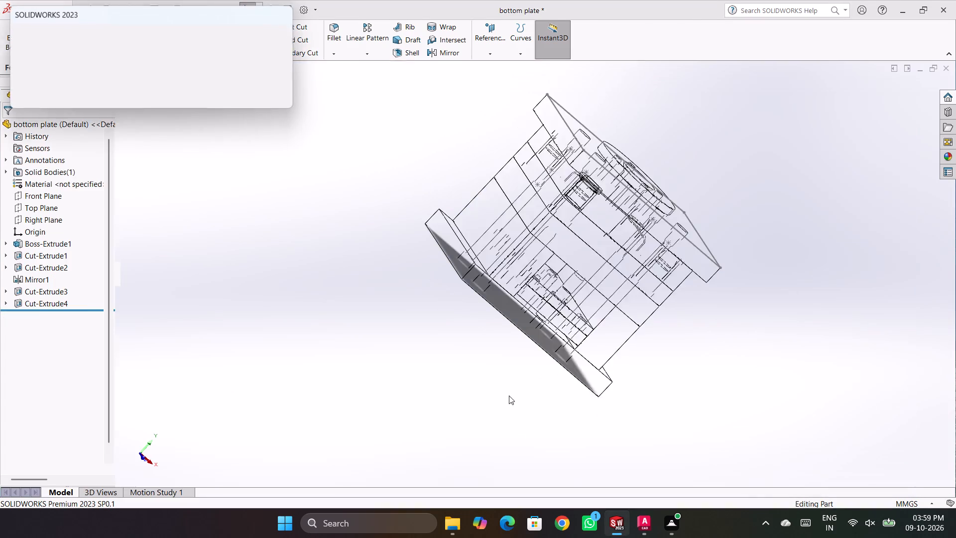
{"action": "middle_click_drag", "start_coordinate": [524, 393], "coordinate": [498, 381]}
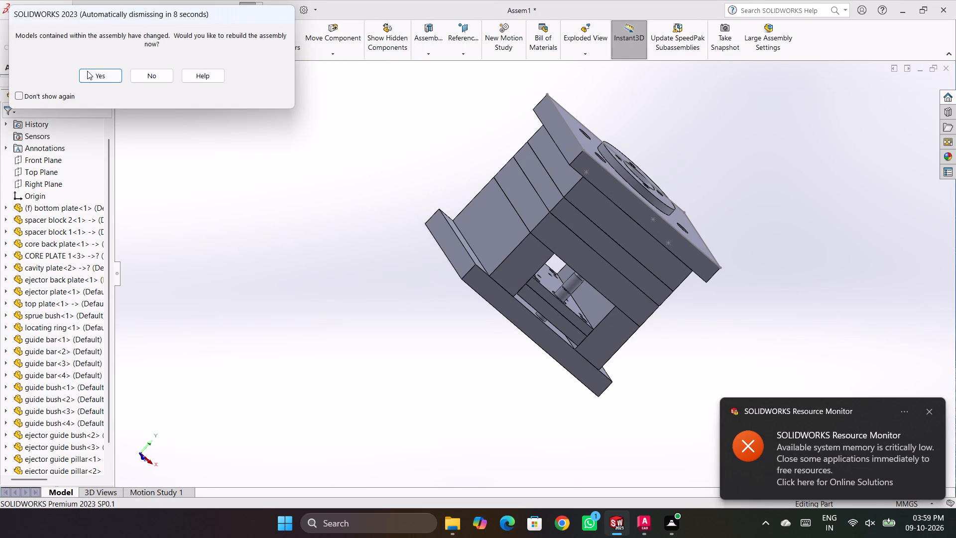
{"action": "left_click", "coordinate": [104, 73]}
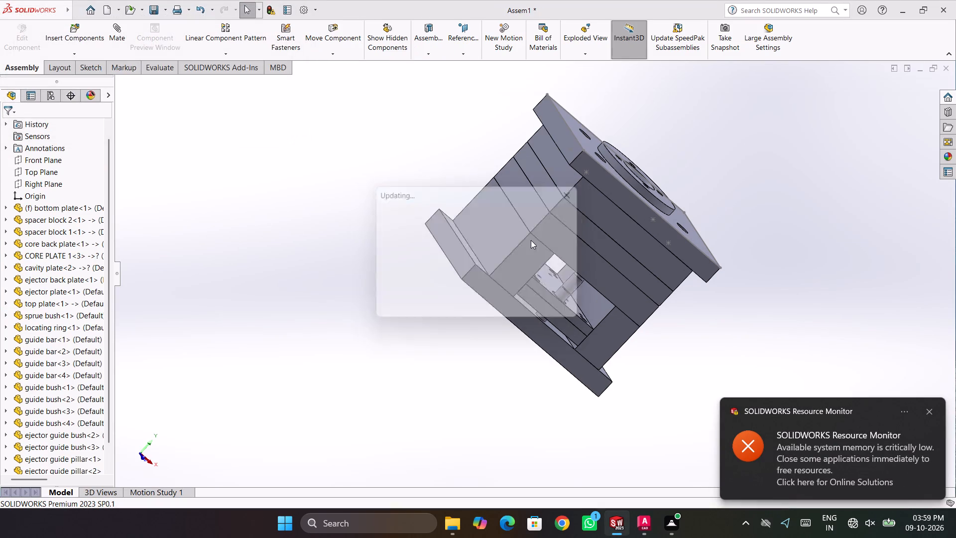
Make the bottom plate transparent in the assembly.
{"action": "right_click", "coordinate": [528, 328]}
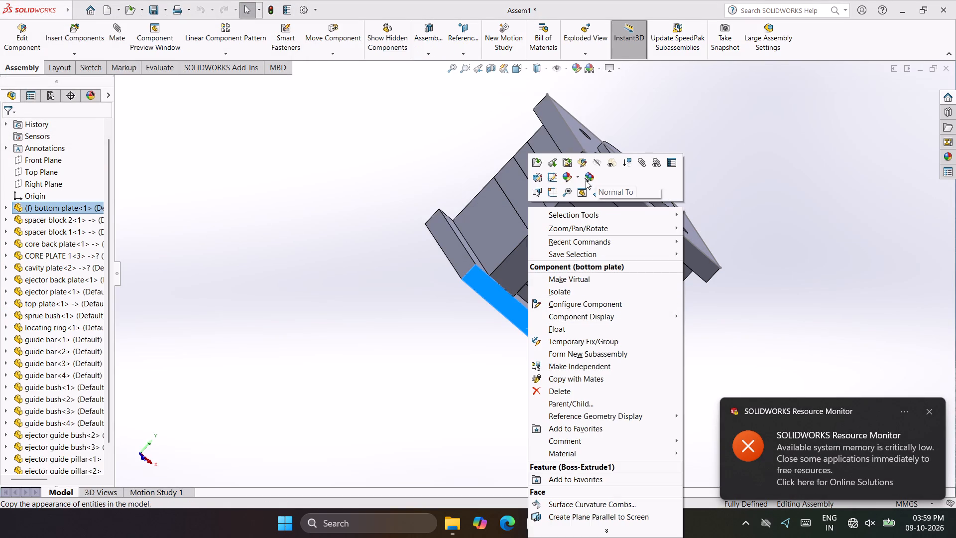
{"action": "left_click", "coordinate": [610, 165]}
{"action": "left_click", "coordinate": [695, 355]}
Examine through the transparent bottom plate how its new 6 mm hole lines up with the stepped hole in the ejector plates.
{"action": "middle_click_drag", "start_coordinate": [665, 366], "coordinate": [644, 357]}
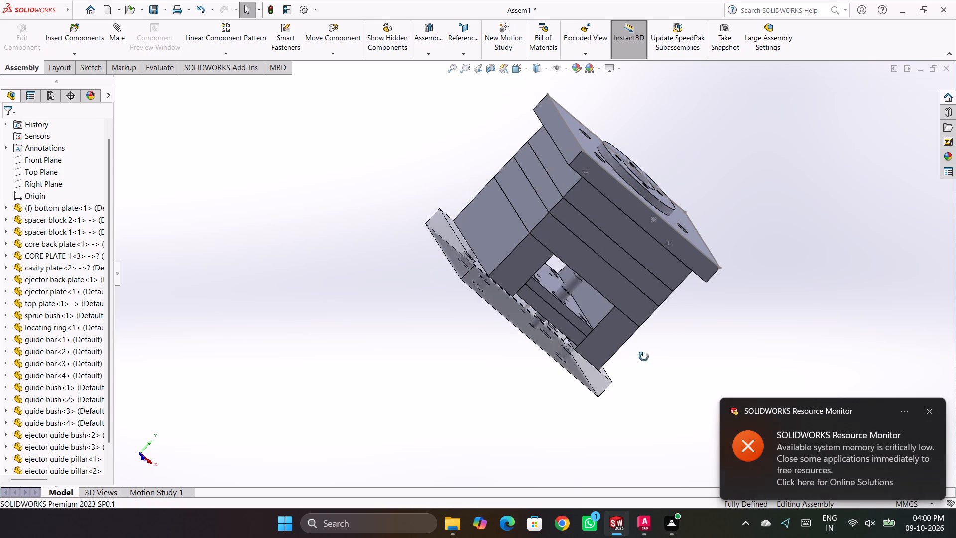
{"action": "middle_click_drag", "start_coordinate": [644, 357], "coordinate": [637, 266]}
{"action": "scroll", "coordinate": [536, 305], "scroll_direction": "down", "scroll_amount": 2}
{"action": "scroll", "coordinate": [569, 391], "scroll_direction": "down", "scroll_amount": 1}
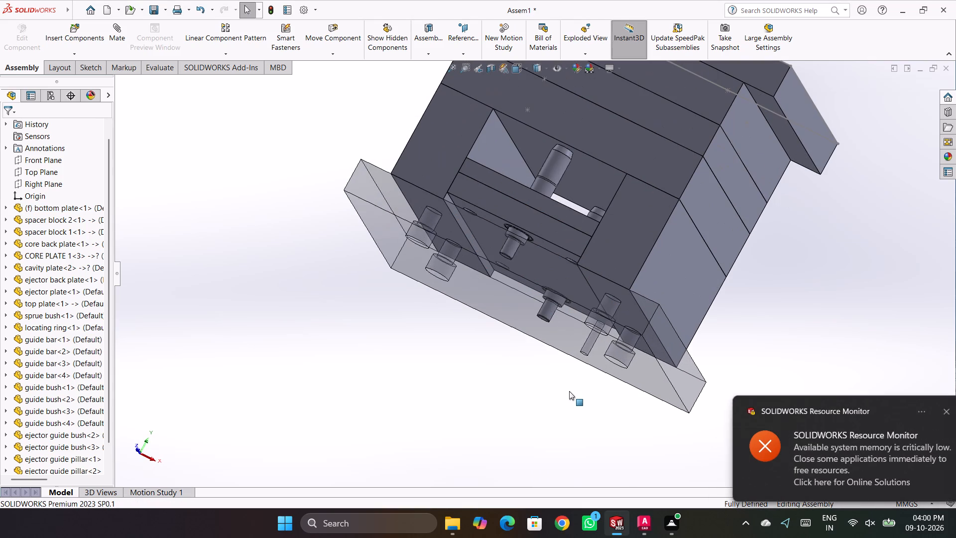
{"action": "middle_click_drag", "start_coordinate": [734, 337], "coordinate": [546, 292]}
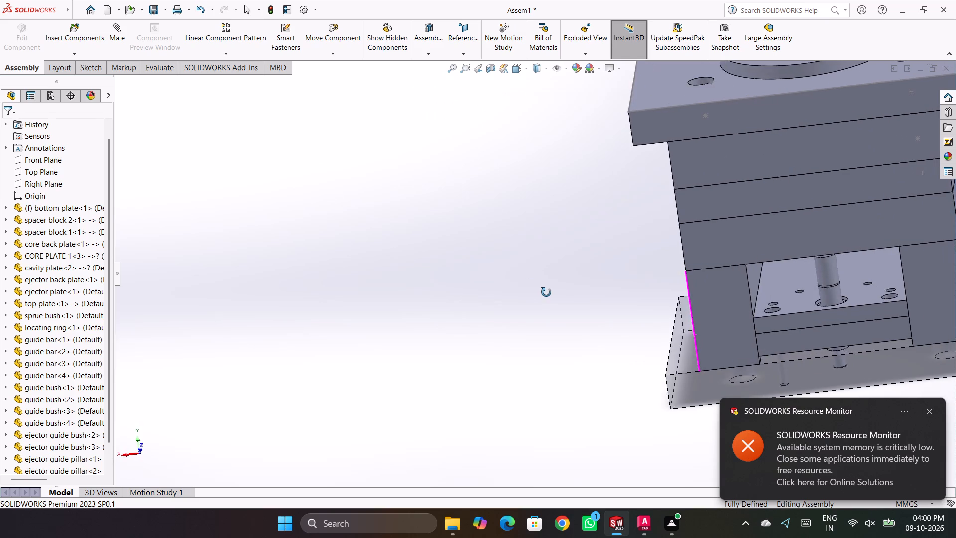
{"action": "middle_click_drag", "start_coordinate": [546, 292], "coordinate": [553, 238]}
{"action": "scroll", "coordinate": [709, 395], "scroll_direction": "up", "scroll_amount": 1}
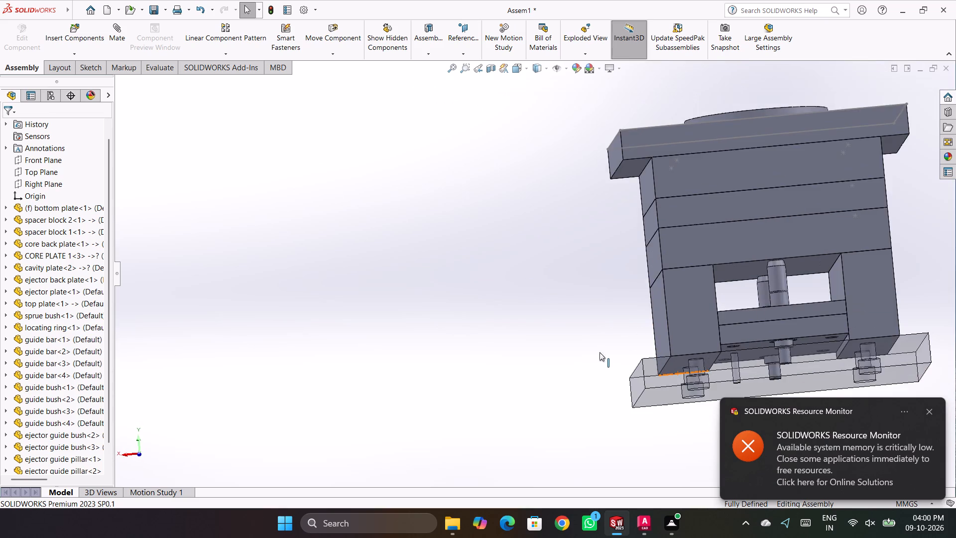
{"action": "scroll", "coordinate": [573, 338], "scroll_direction": "up", "scroll_amount": 2}
{"action": "middle_click_drag", "start_coordinate": [711, 373], "coordinate": [631, 194]}
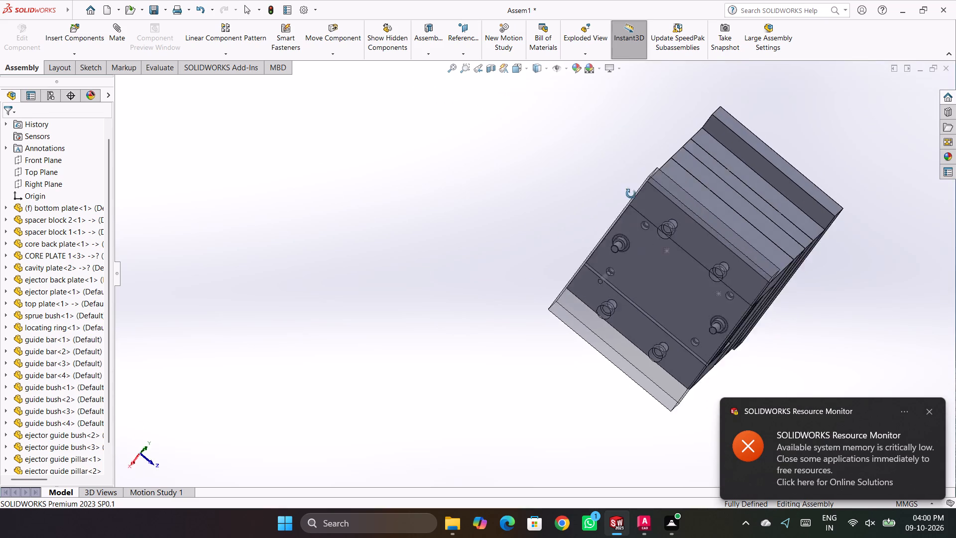
{"action": "middle_click_drag", "start_coordinate": [631, 194], "coordinate": [654, 160]}
{"action": "scroll", "coordinate": [620, 265], "scroll_direction": "up", "scroll_amount": 4}
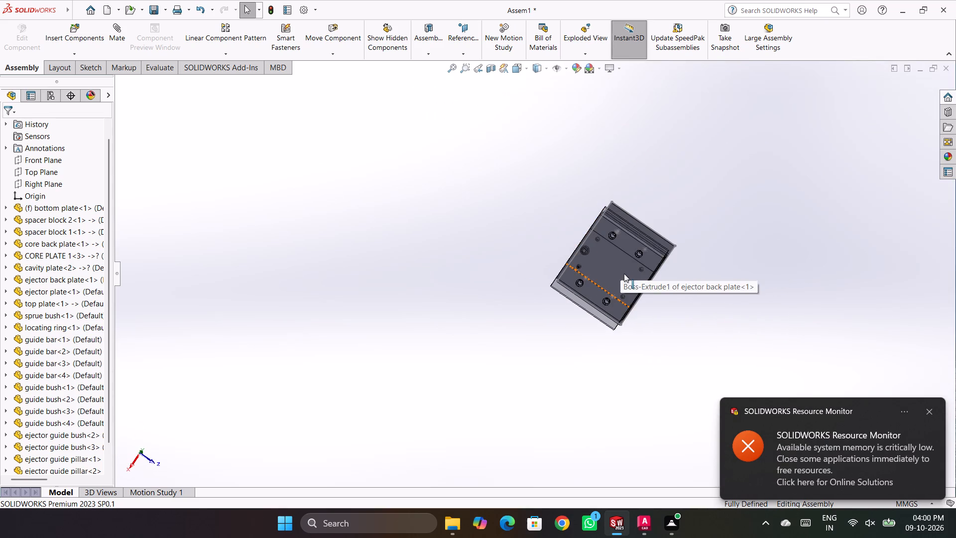
{"action": "scroll", "coordinate": [548, 263], "scroll_direction": "down", "scroll_amount": 5}
{"action": "scroll", "coordinate": [694, 305], "scroll_direction": "down", "scroll_amount": 5}
{"action": "scroll", "coordinate": [564, 262], "scroll_direction": "down", "scroll_amount": 3}
{"action": "scroll", "coordinate": [524, 264], "scroll_direction": "down", "scroll_amount": 3}
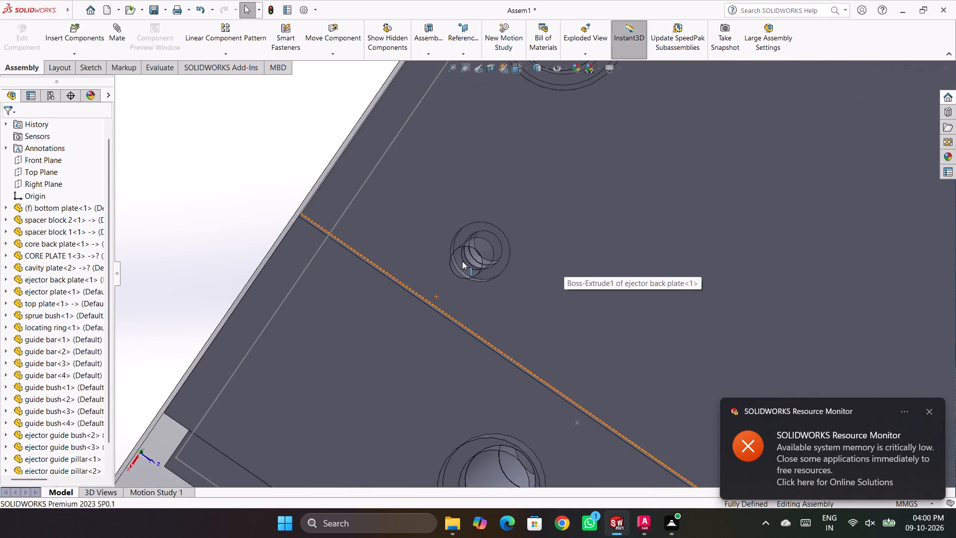
{"action": "middle_click_drag", "start_coordinate": [273, 155], "coordinate": [287, 144]}
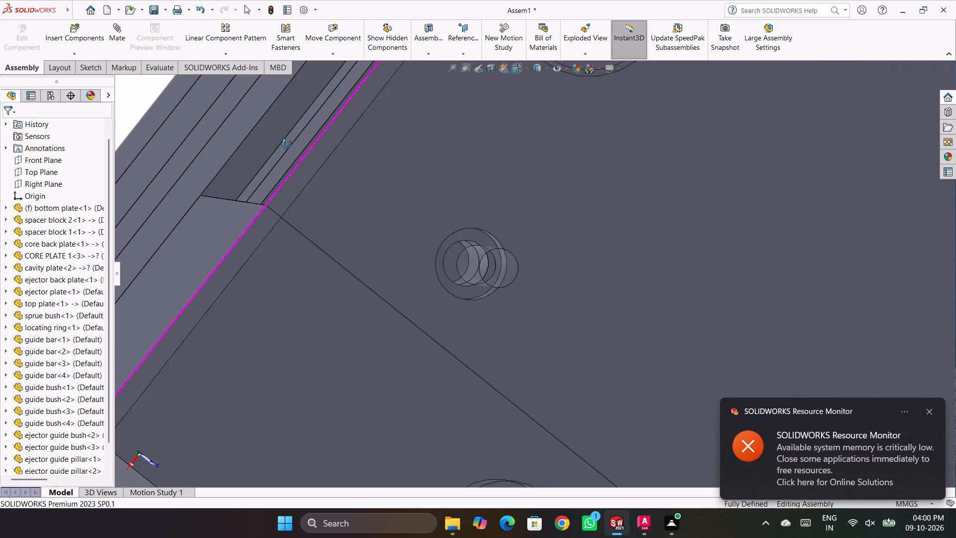
{"action": "middle_click_drag", "start_coordinate": [287, 144], "coordinate": [282, 160]}
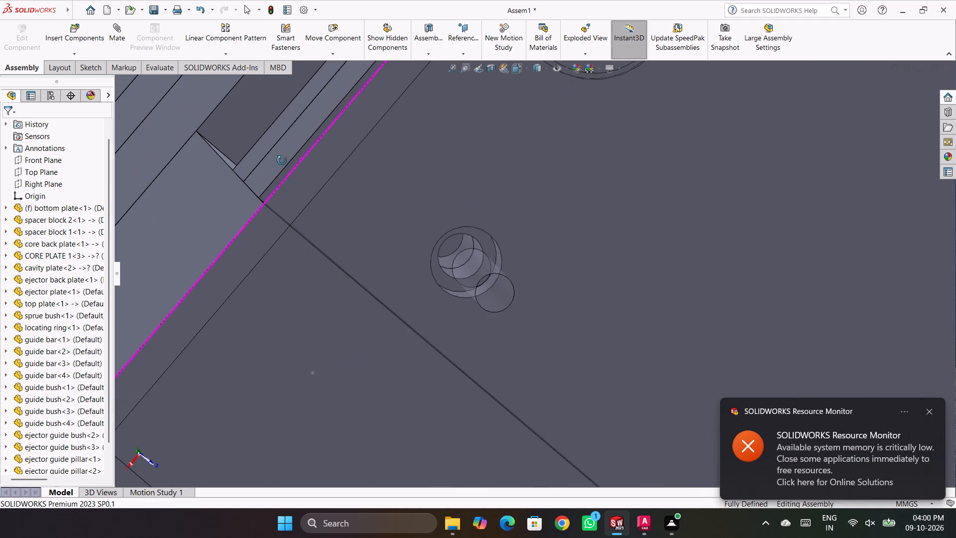
{"action": "middle_click_drag", "start_coordinate": [282, 160], "coordinate": [255, 144]}
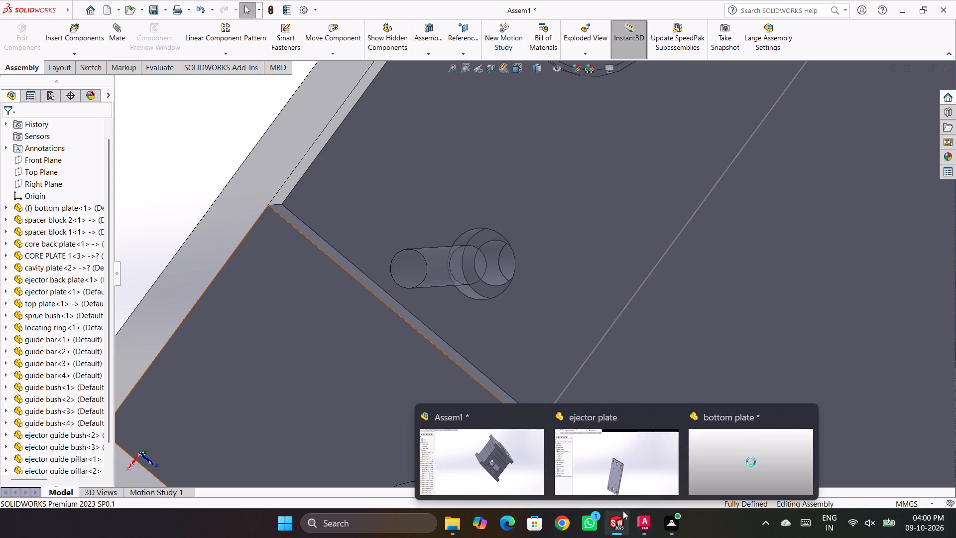
Switch to the bottom plate part and review the 6 mm hole cut's settings and its sketch position dimensions.
{"action": "left_click", "coordinate": [717, 464]}
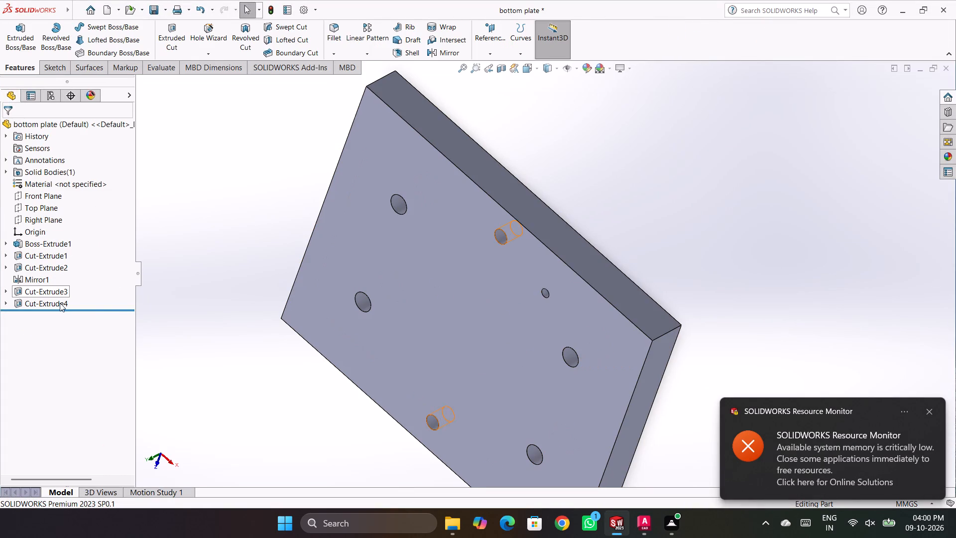
{"action": "right_click", "coordinate": [59, 303]}
{"action": "left_click", "coordinate": [70, 278]}
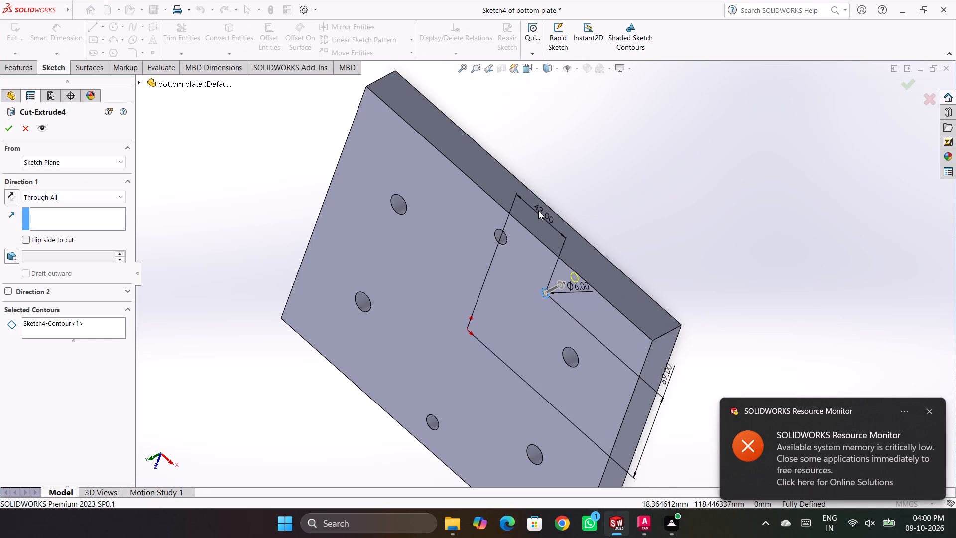
{"action": "double_click", "coordinate": [538, 211]}
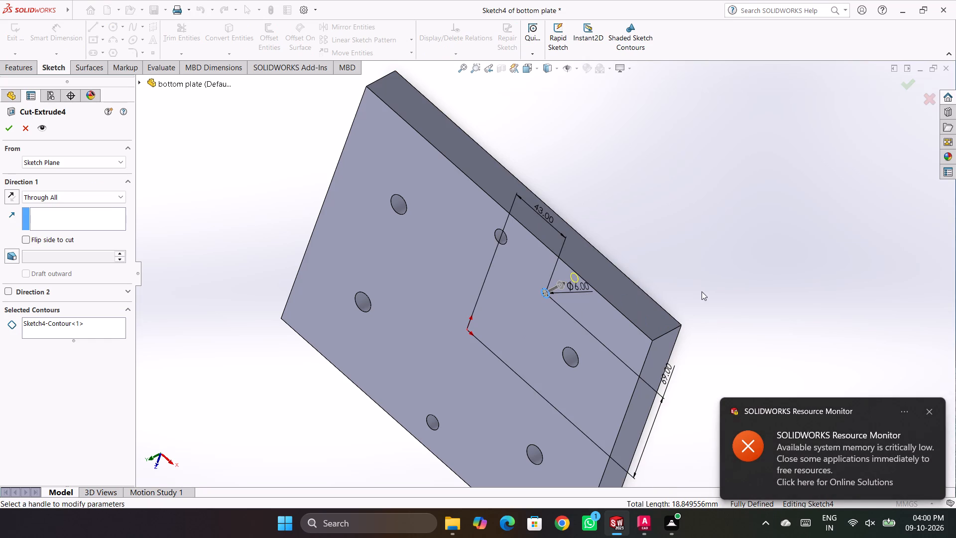
{"action": "left_click", "coordinate": [706, 227]}
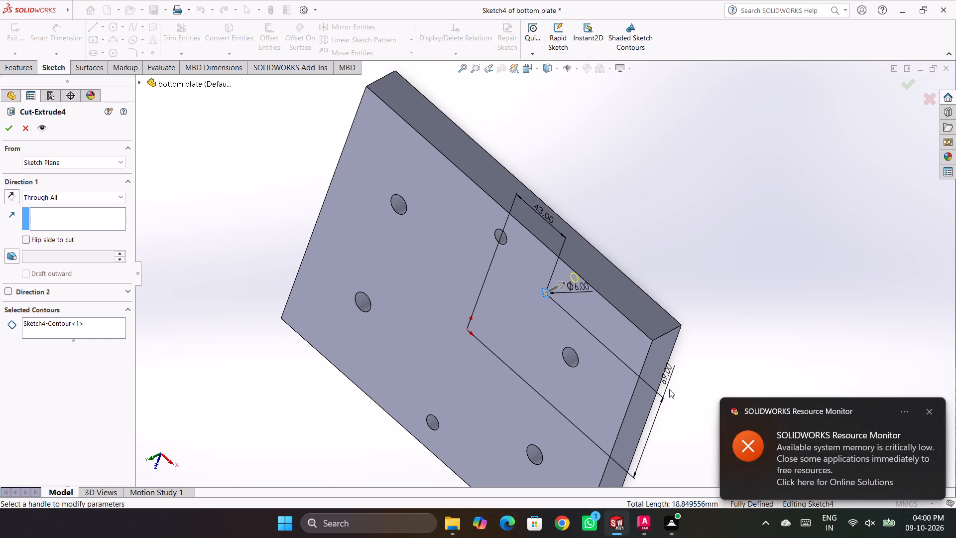
{"action": "middle_click_drag", "start_coordinate": [658, 256], "coordinate": [720, 212]}
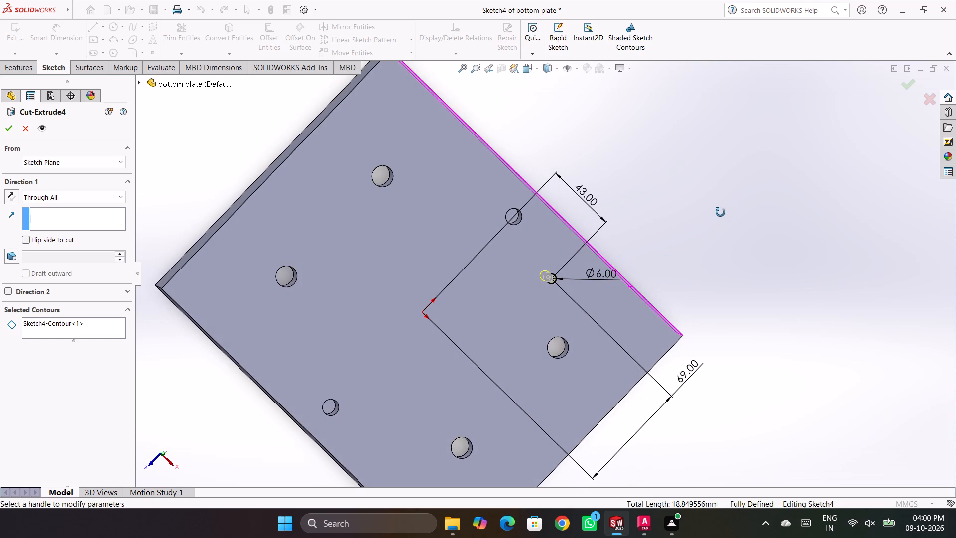
{"action": "middle_click_drag", "start_coordinate": [720, 212], "coordinate": [705, 204]}
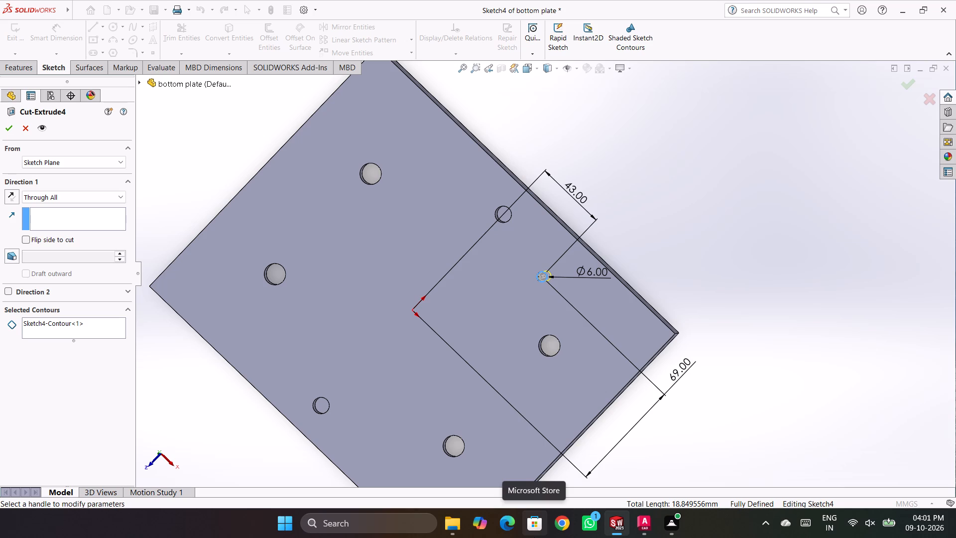
{"action": "key", "text": "Escape"}
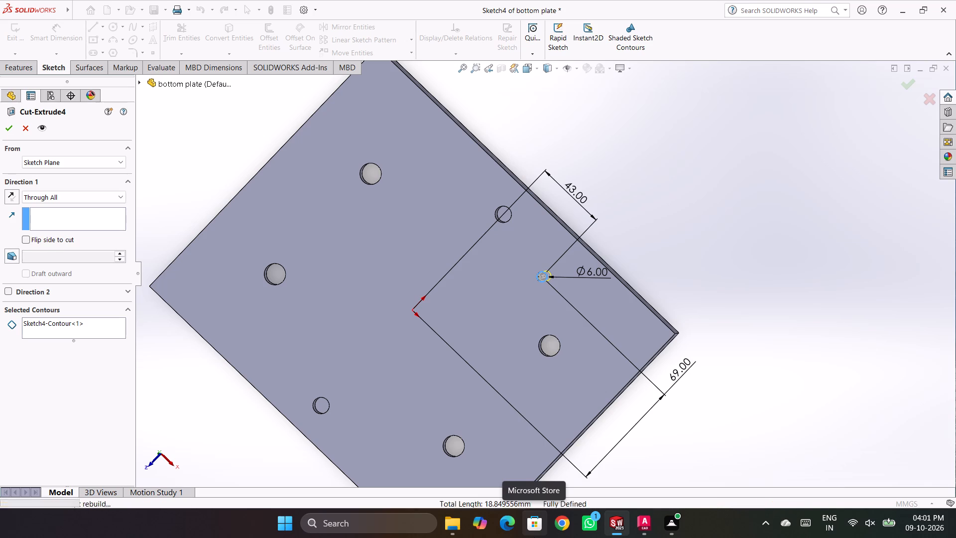
Undo the 6 mm through cut in the bottom plate along with its sketch circle and dimensions, leaving Sketch4 empty.
{"action": "key", "text": "ctrl+z"}
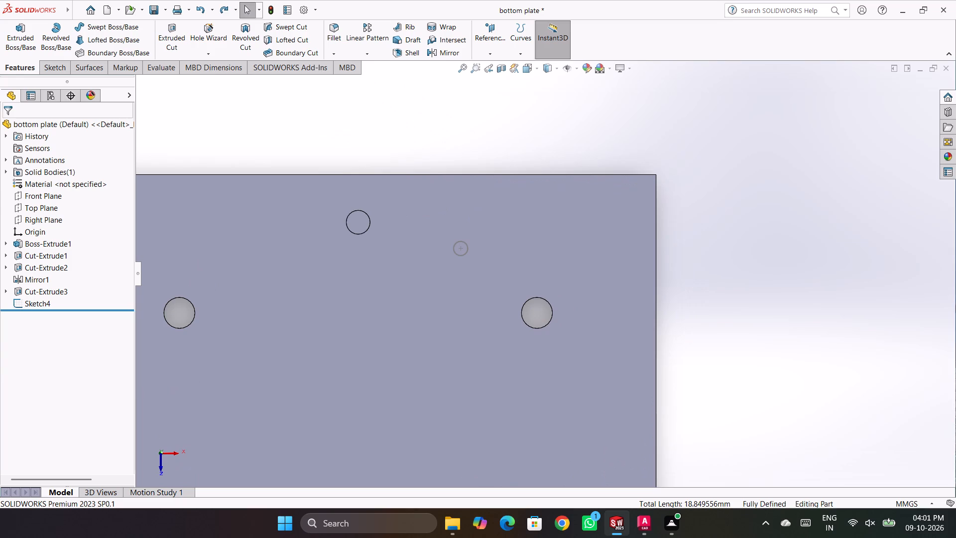
{"action": "key", "text": "ctrl+z"}
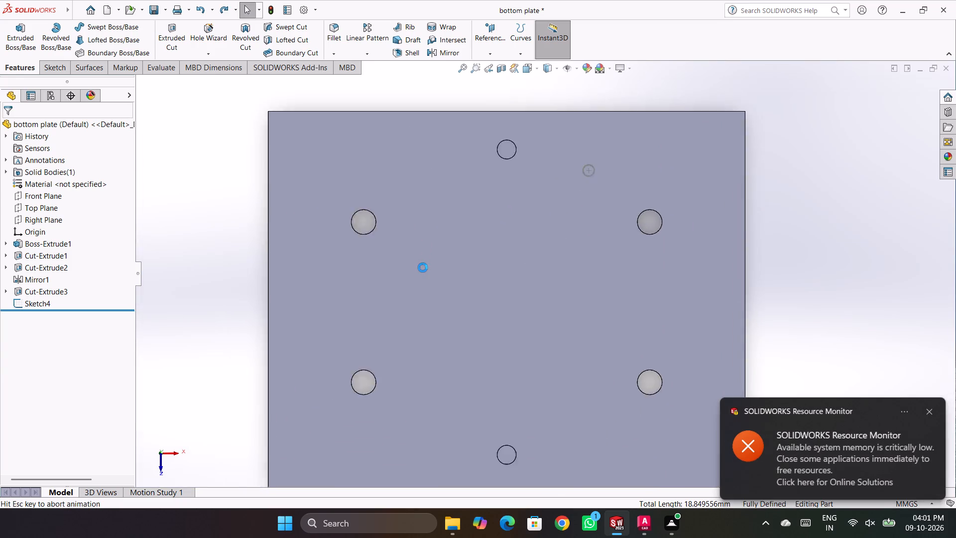
{"action": "key", "text": "ctrl+z"}
{"action": "key", "text": "ctrl+z"}
{"action": "key", "text": "ctrl+z"}
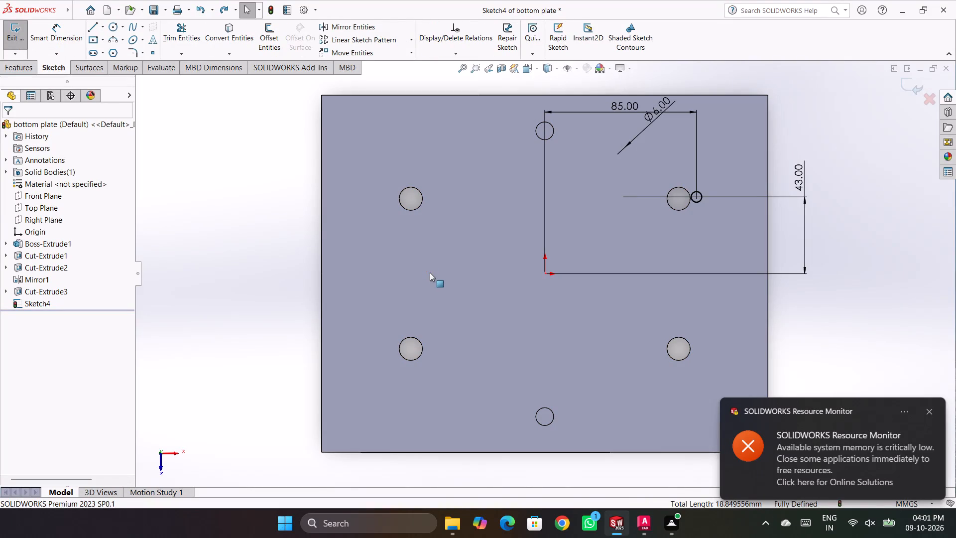
{"action": "key", "text": "ctrl+z"}
{"action": "key", "text": "ctrl+z"}
{"action": "key", "text": "ctrl+z"}
{"action": "key", "text": "ctrl+z"}
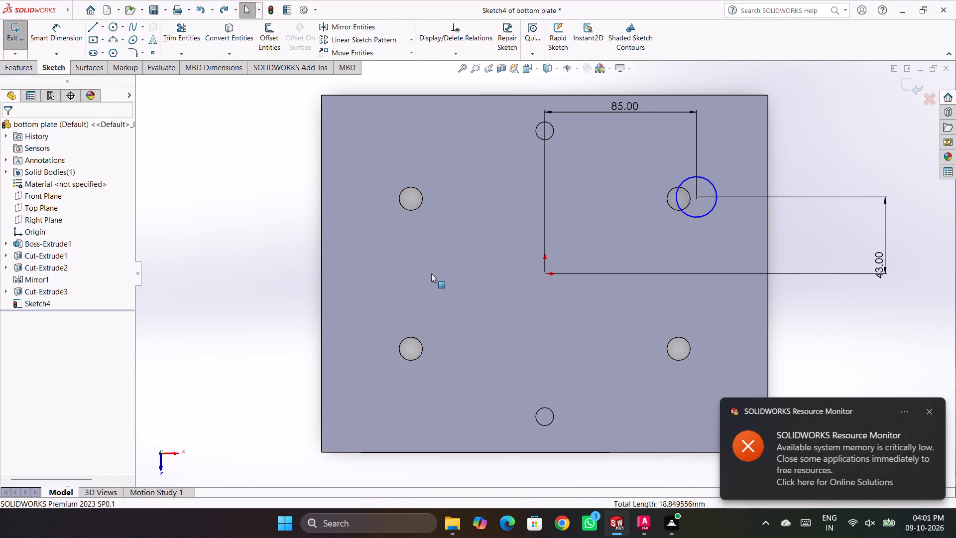
{"action": "key", "text": "ctrl+z"}
{"action": "key", "text": "ctrl+z"}
{"action": "key", "text": "ctrl+z"}
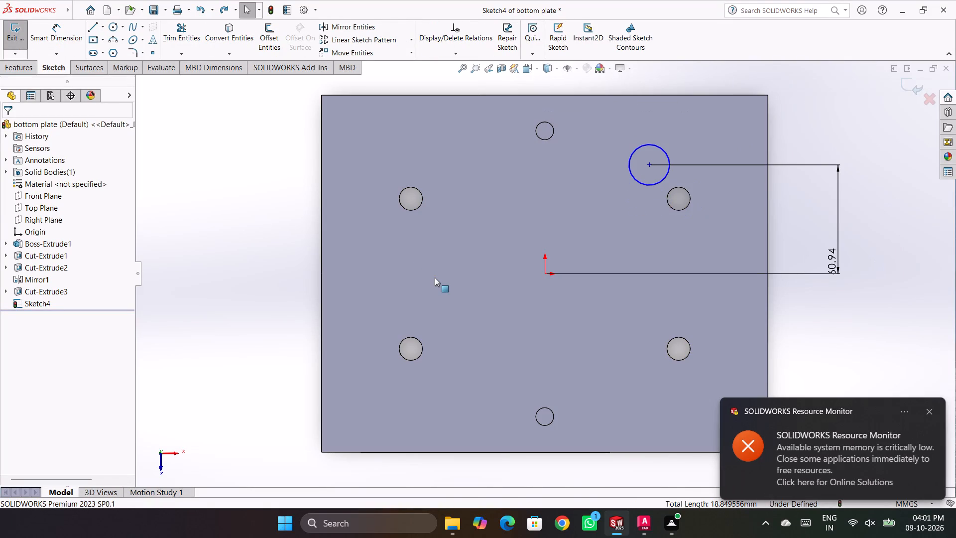
{"action": "key", "text": "ctrl+z"}
{"action": "key", "text": "ctrl+z"}
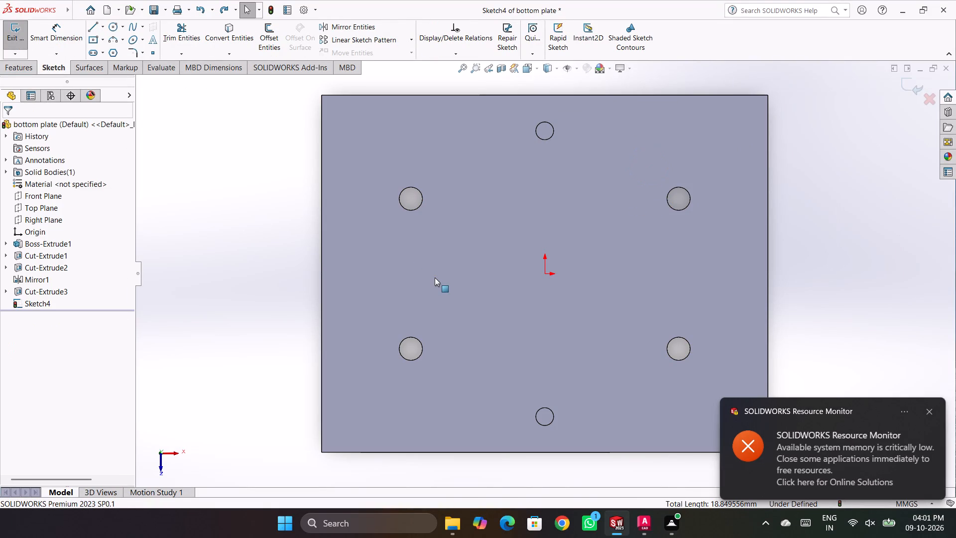
Save the bottom plate, deleting the empty sketch and rebuilding the document before saving.
{"action": "left_click", "coordinate": [896, 275]}
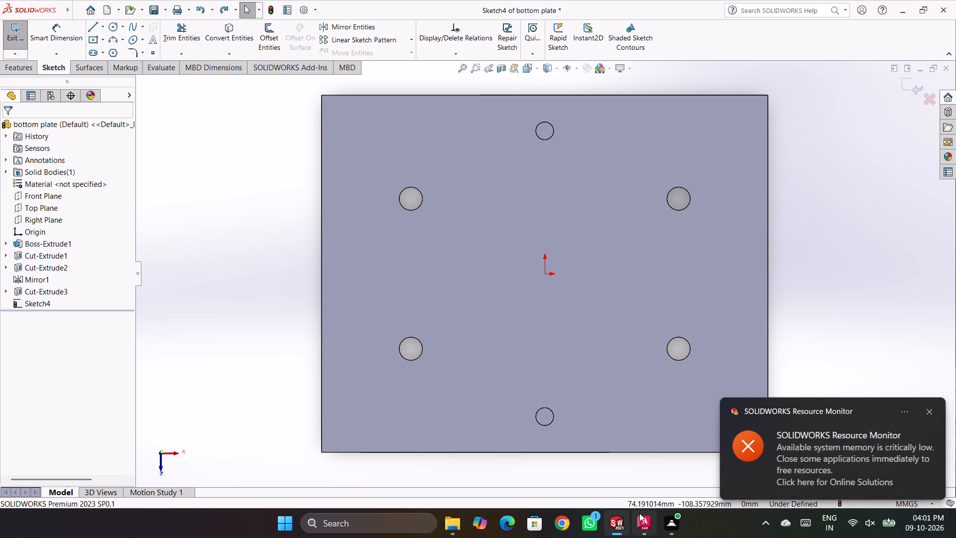
{"action": "left_click", "coordinate": [885, 231]}
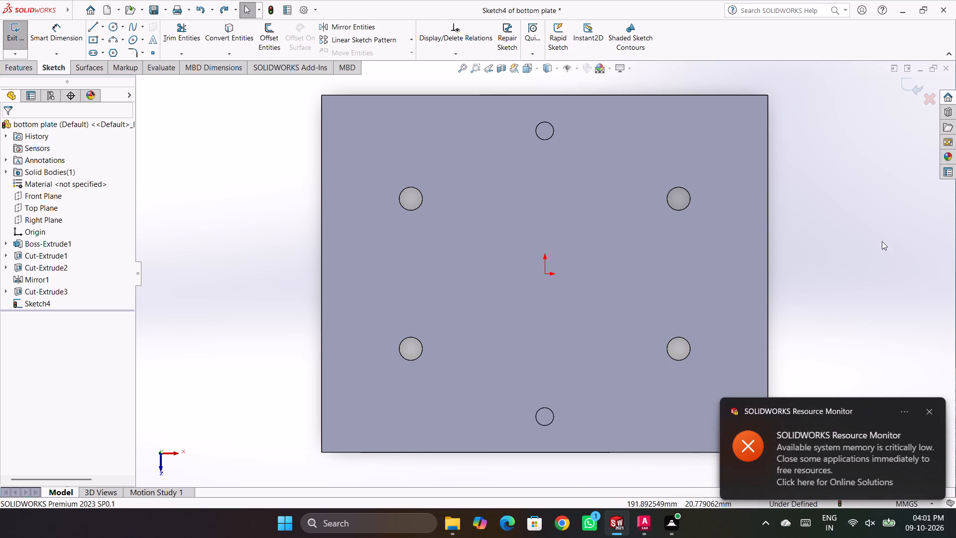
{"action": "key", "text": "ctrl+s"}
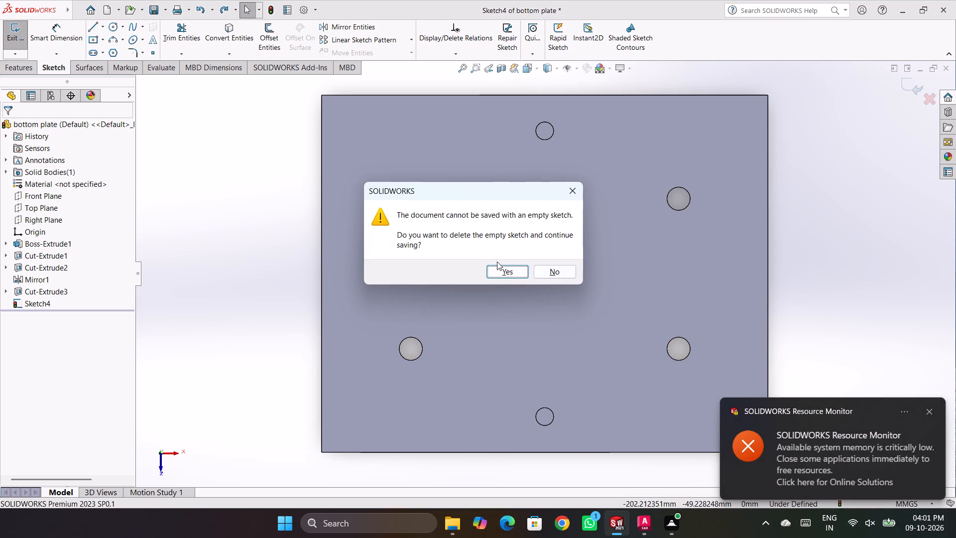
{"action": "left_click", "coordinate": [504, 268]}
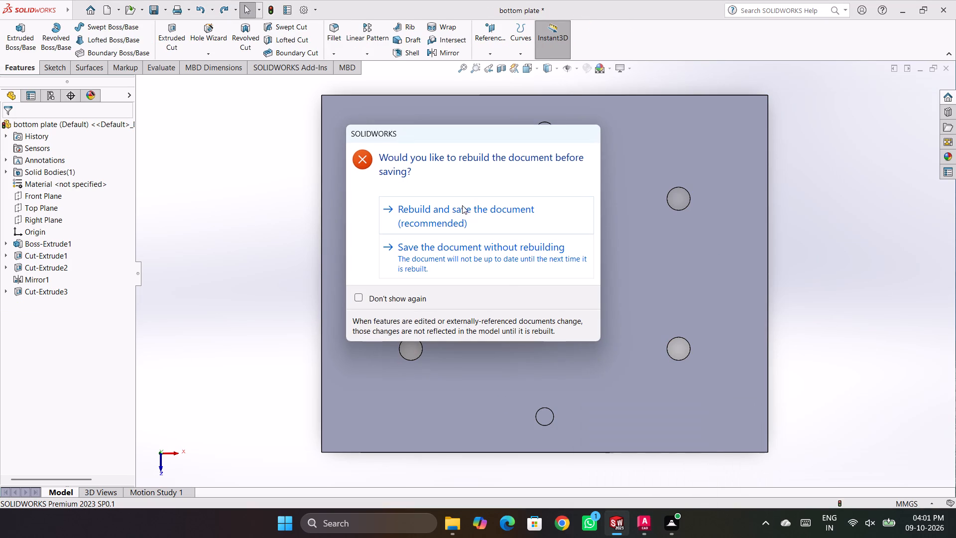
{"action": "left_click", "coordinate": [462, 209]}
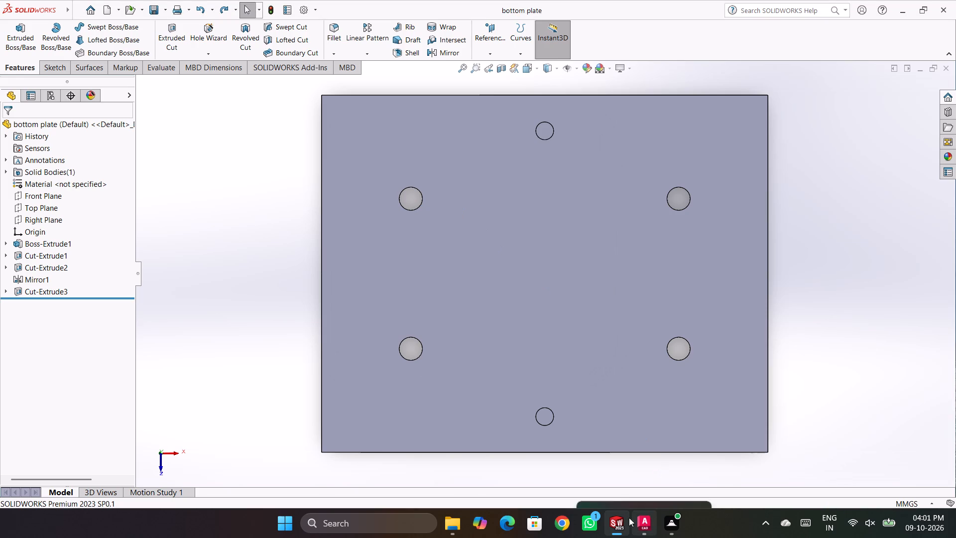
Return to the Assem1 assembly and rebuild it with the saved bottom plate.
{"action": "left_click", "coordinate": [466, 460]}
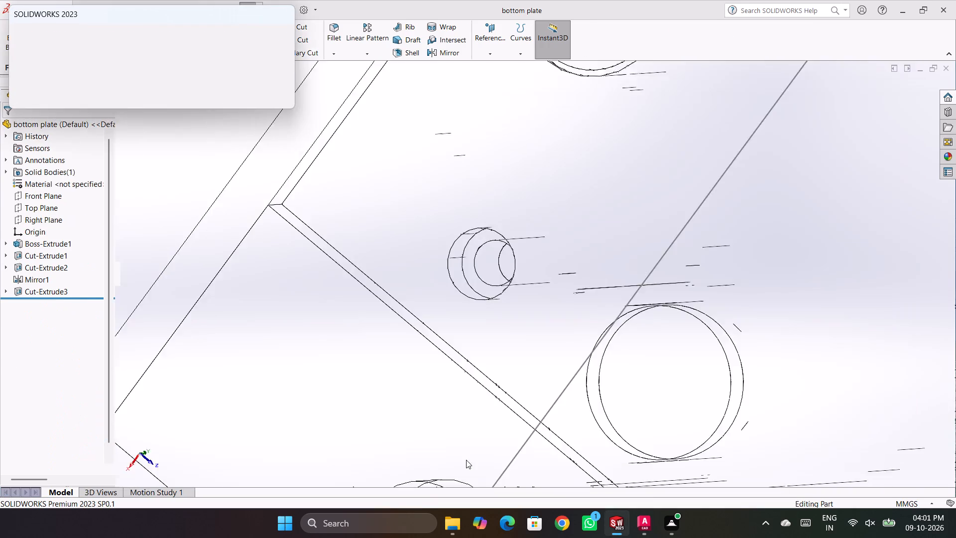
{"action": "left_click", "coordinate": [89, 68]}
{"action": "left_click", "coordinate": [92, 71]}
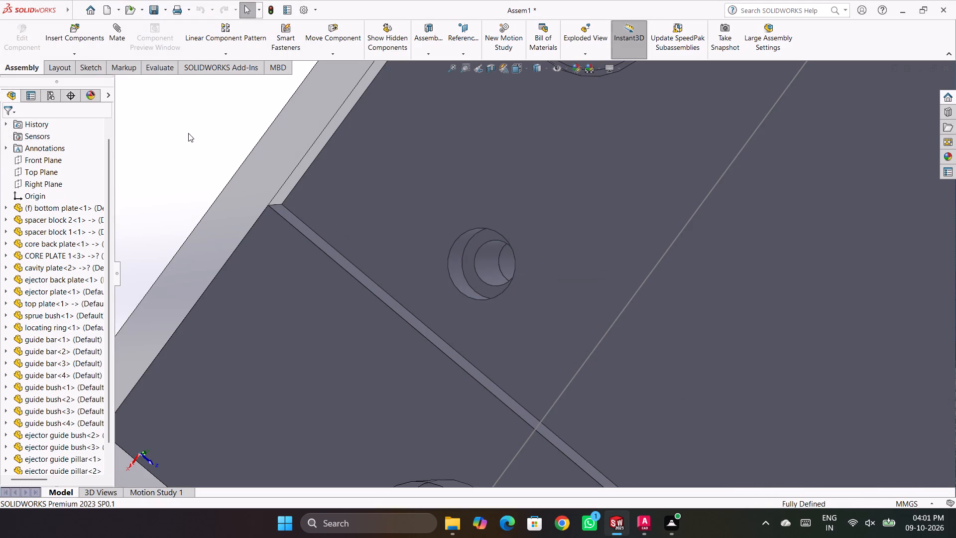
Hide the ejector back plate in the assembly to expose the space between the ejector plate and bottom plate.
{"action": "scroll", "coordinate": [206, 158], "scroll_direction": "up", "scroll_amount": 4}
{"action": "scroll", "coordinate": [219, 175], "scroll_direction": "down", "scroll_amount": 5}
{"action": "scroll", "coordinate": [473, 270], "scroll_direction": "up", "scroll_amount": 5}
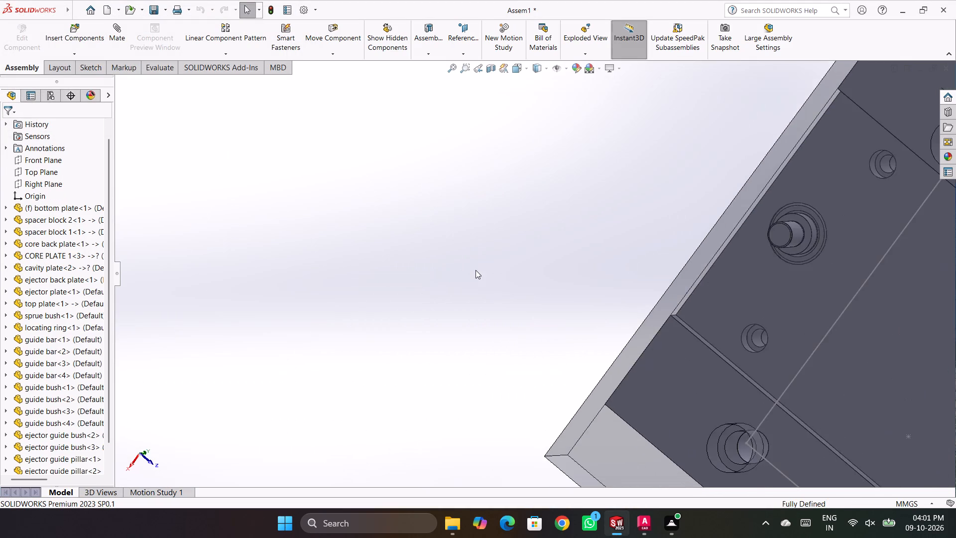
{"action": "scroll", "coordinate": [476, 269], "scroll_direction": "up", "scroll_amount": 8}
{"action": "middle_click_drag", "start_coordinate": [515, 219], "coordinate": [442, 269]}
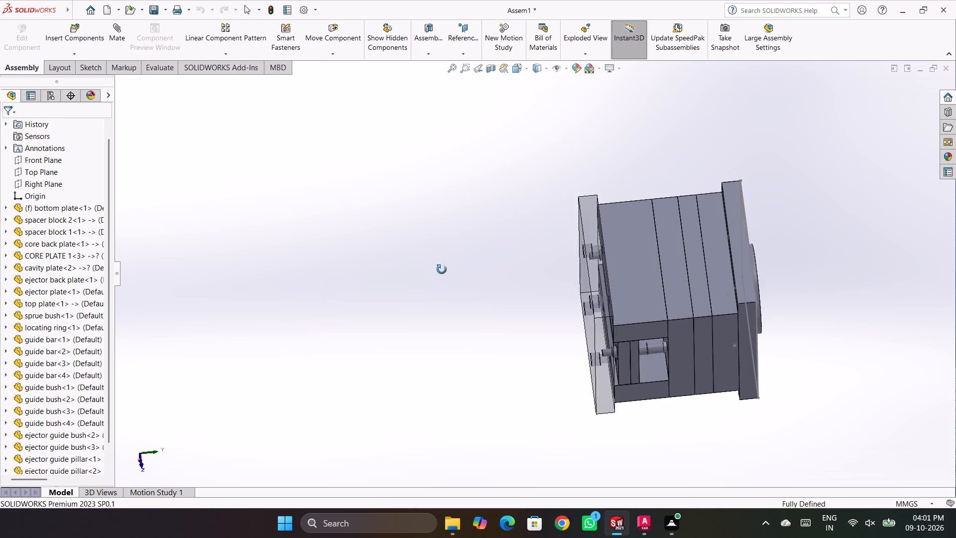
{"action": "middle_click_drag", "start_coordinate": [442, 269], "coordinate": [353, 195]}
{"action": "scroll", "coordinate": [550, 351], "scroll_direction": "down", "scroll_amount": 3}
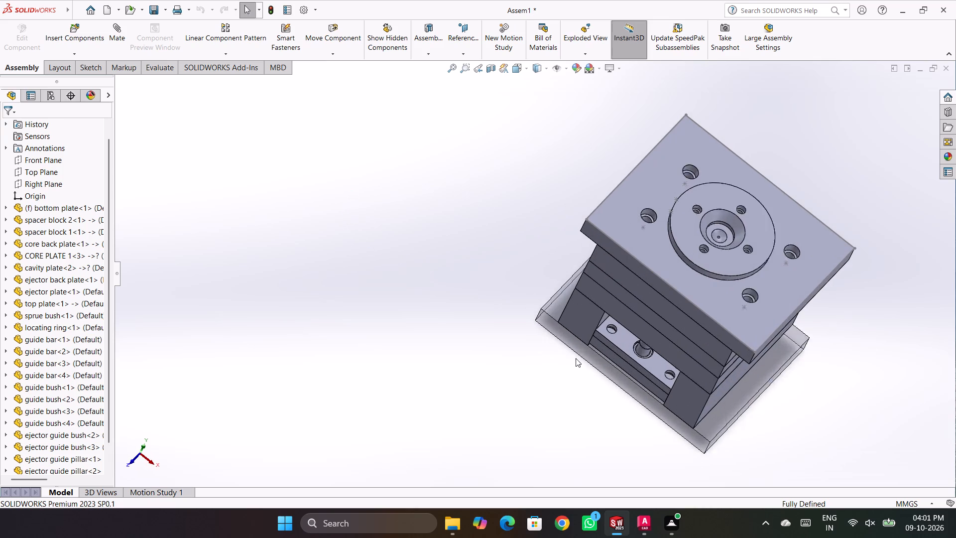
{"action": "scroll", "coordinate": [576, 358], "scroll_direction": "down", "scroll_amount": 1}
{"action": "middle_click_drag", "start_coordinate": [502, 414], "coordinate": [522, 372]}
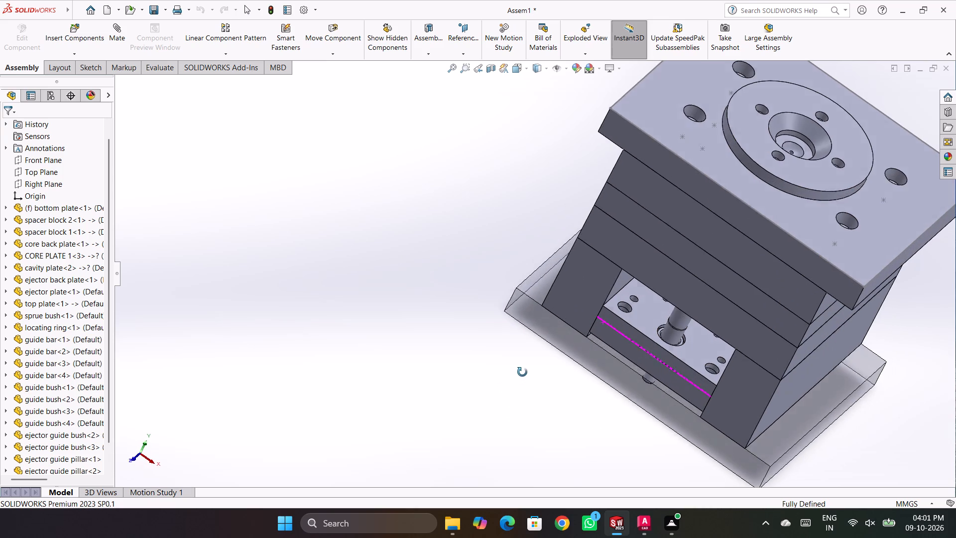
{"action": "middle_click_drag", "start_coordinate": [522, 372], "coordinate": [507, 373]}
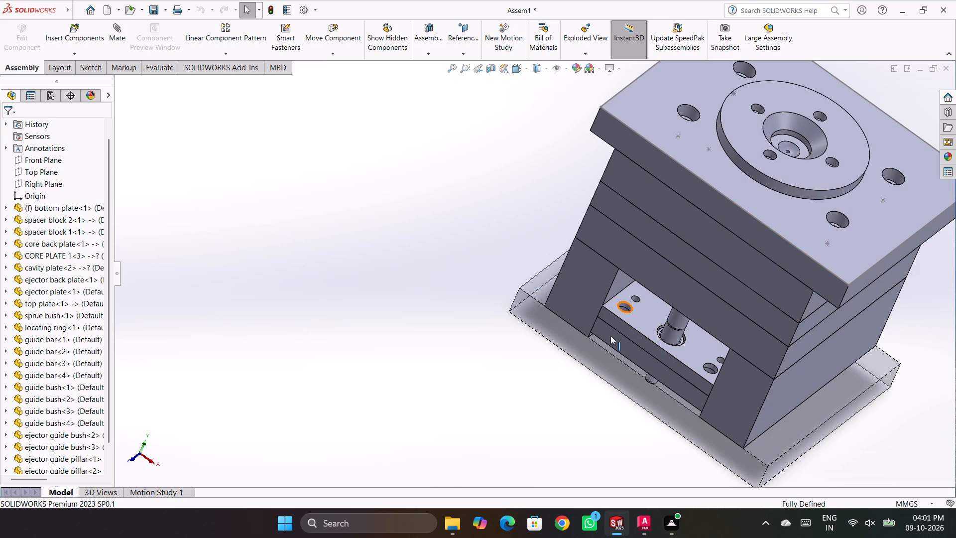
{"action": "right_click", "coordinate": [613, 340]}
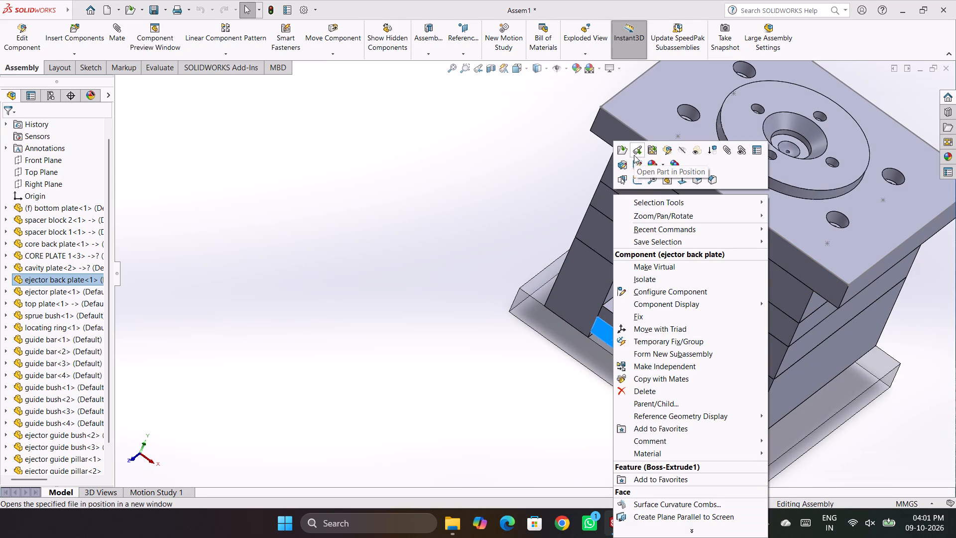
{"action": "left_click", "coordinate": [682, 148]}
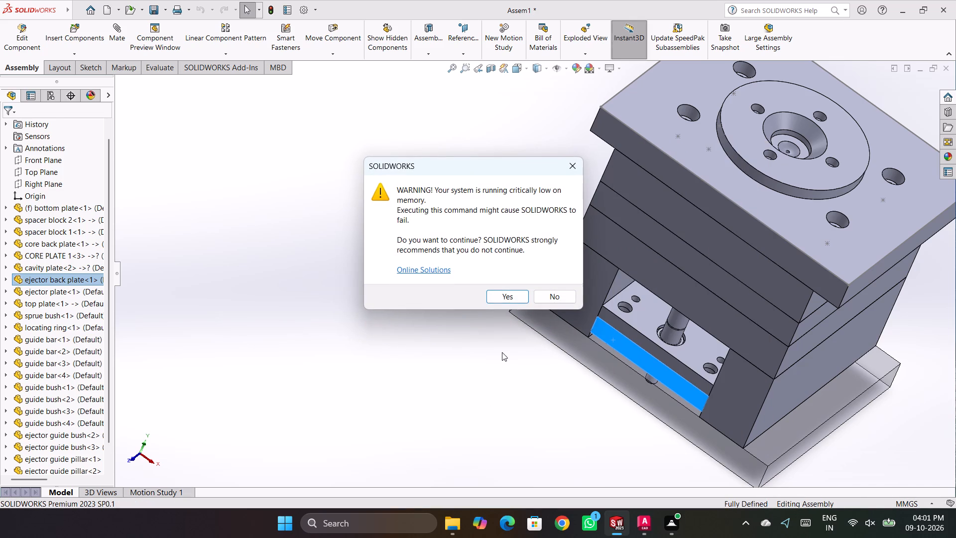
{"action": "left_click", "coordinate": [509, 293]}
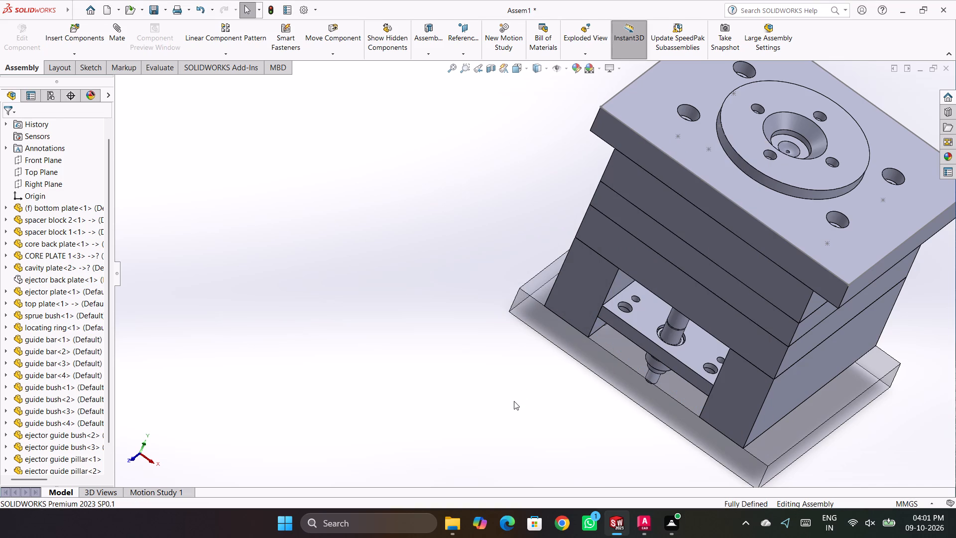
{"action": "left_click", "coordinate": [513, 402]}
Start an assembly-context sketch on the bottom plate's upper face, beneath the ejector plate.
{"action": "scroll", "coordinate": [545, 395], "scroll_direction": "up", "scroll_amount": 2}
{"action": "scroll", "coordinate": [567, 299], "scroll_direction": "down", "scroll_amount": 4}
{"action": "scroll", "coordinate": [607, 299], "scroll_direction": "down", "scroll_amount": 1}
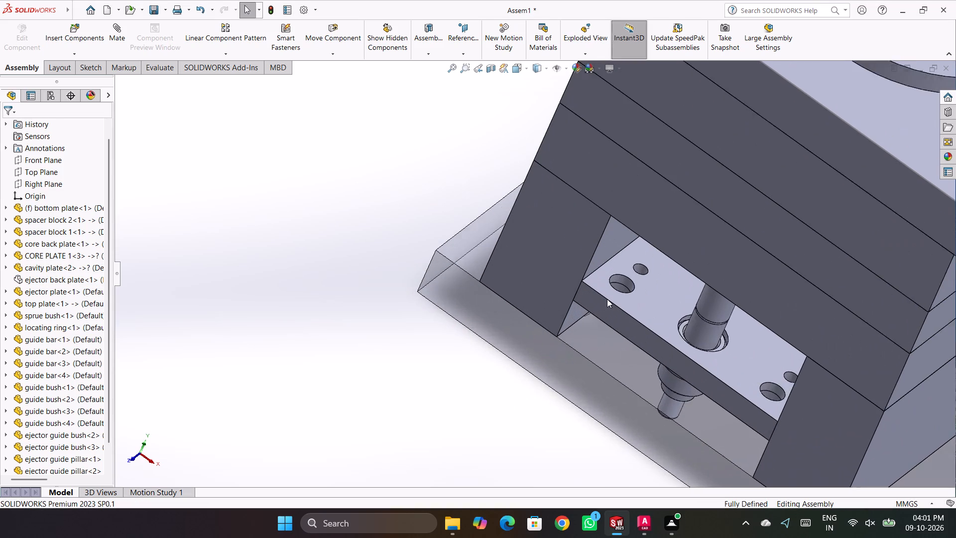
{"action": "scroll", "coordinate": [607, 299], "scroll_direction": "down", "scroll_amount": 1}
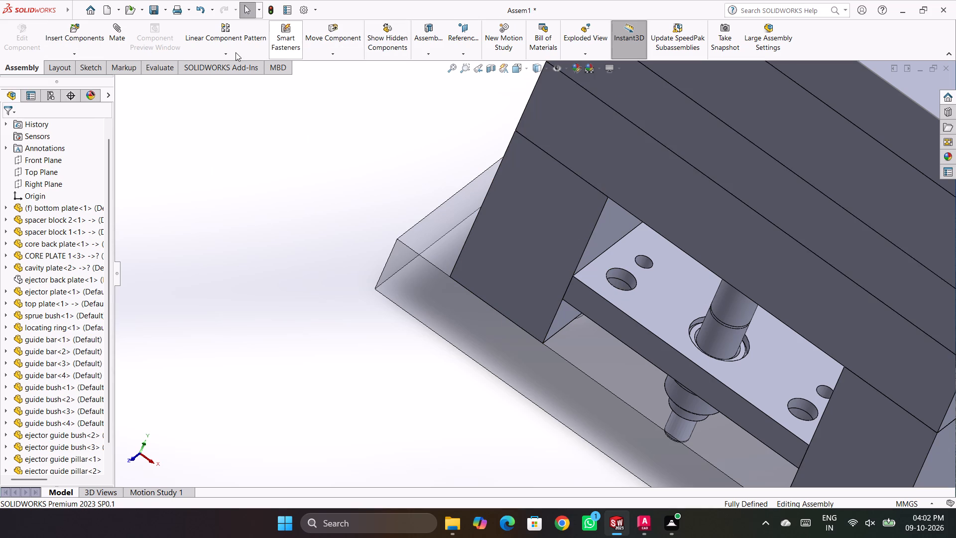
{"action": "left_click", "coordinate": [83, 71]}
{"action": "right_click", "coordinate": [574, 342]}
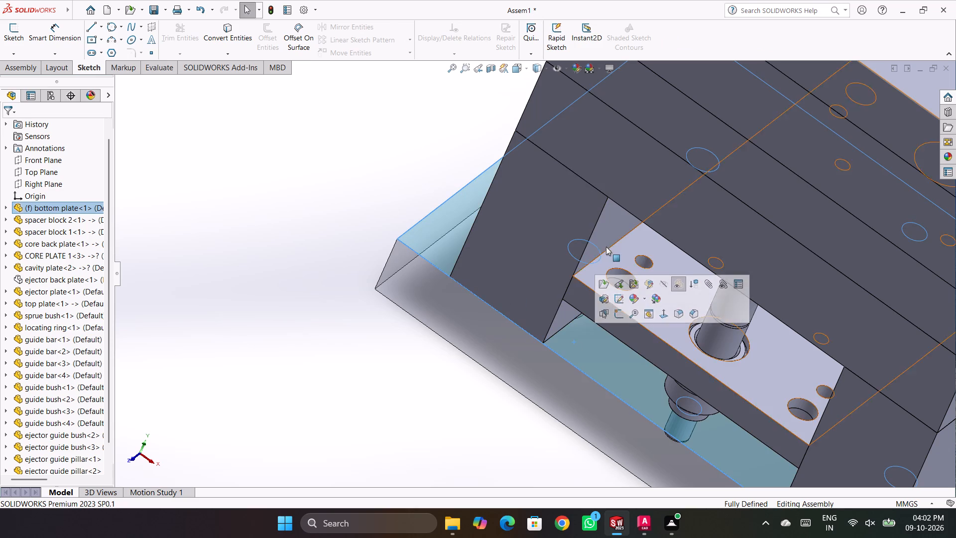
{"action": "left_click", "coordinate": [615, 315]}
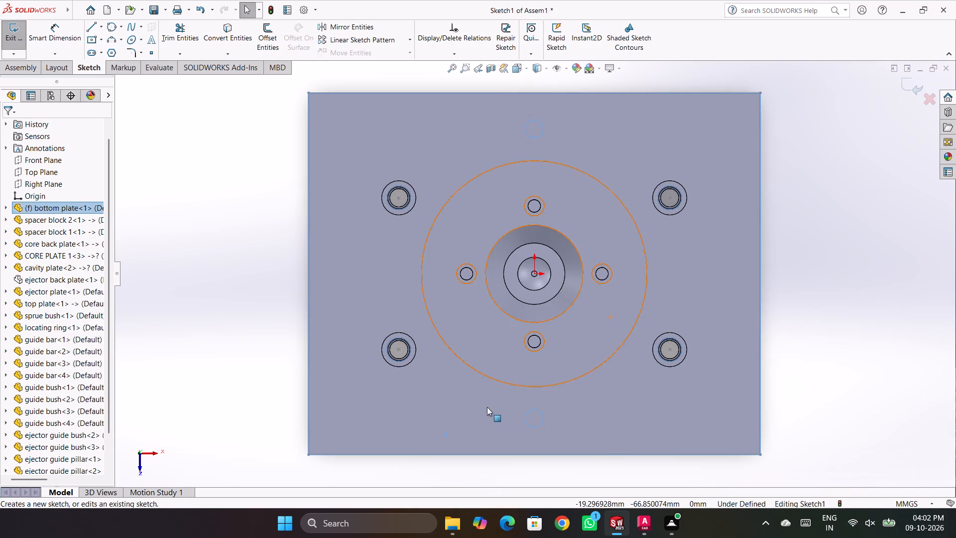
Project the edge of the ejector plate's 12 mm corner hole onto the bottom plate with Convert Entities and exit the sketch.
{"action": "middle_click_drag", "start_coordinate": [463, 469], "coordinate": [481, 322]}
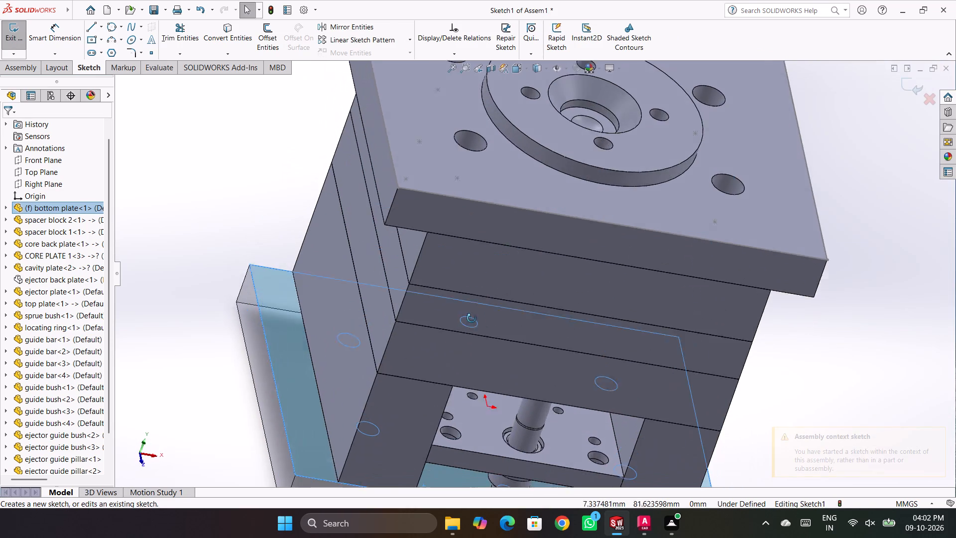
{"action": "scroll", "coordinate": [399, 393], "scroll_direction": "up", "scroll_amount": 3}
{"action": "middle_click_drag", "start_coordinate": [551, 480], "coordinate": [490, 471]}
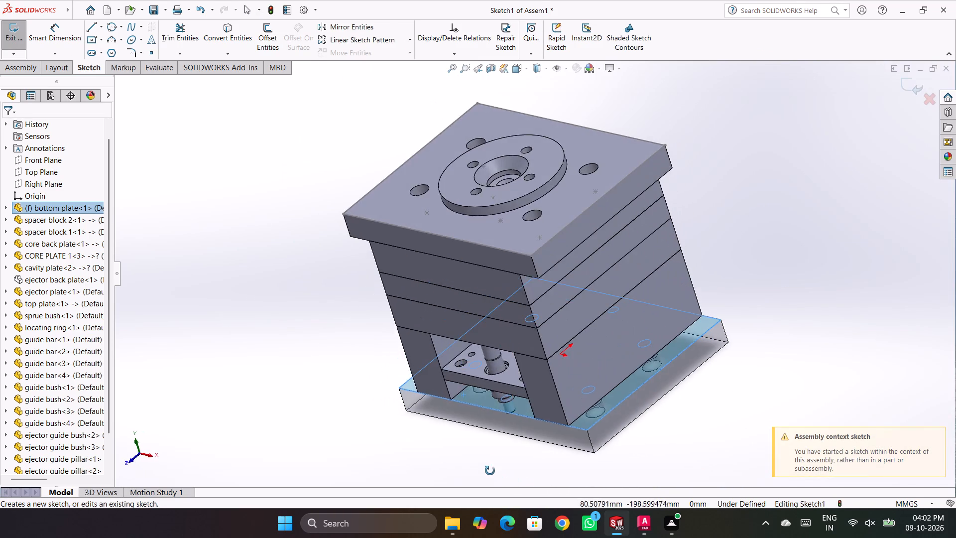
{"action": "middle_click_drag", "start_coordinate": [490, 471], "coordinate": [531, 477]}
{"action": "scroll", "coordinate": [452, 383], "scroll_direction": "up", "scroll_amount": 5}
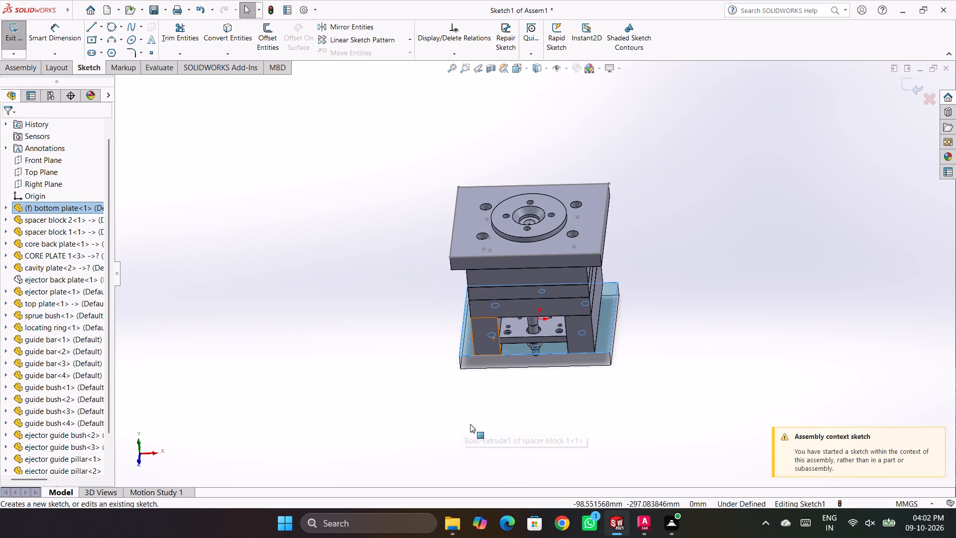
{"action": "middle_click_drag", "start_coordinate": [682, 375], "coordinate": [660, 324]}
{"action": "scroll", "coordinate": [757, 330], "scroll_direction": "up", "scroll_amount": 1}
{"action": "key", "text": "ctrl+7"}
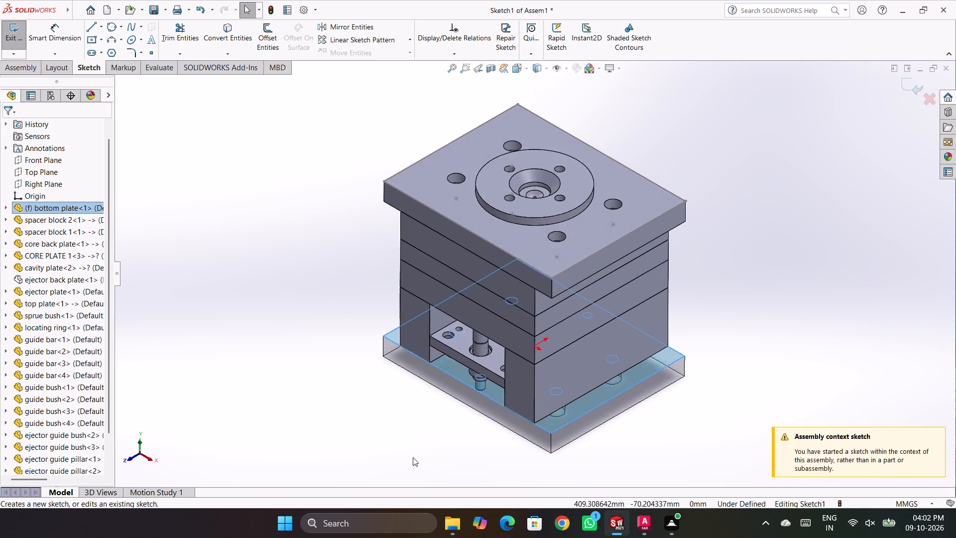
{"action": "scroll", "coordinate": [386, 367], "scroll_direction": "down", "scroll_amount": 4}
{"action": "scroll", "coordinate": [504, 290], "scroll_direction": "down", "scroll_amount": 3}
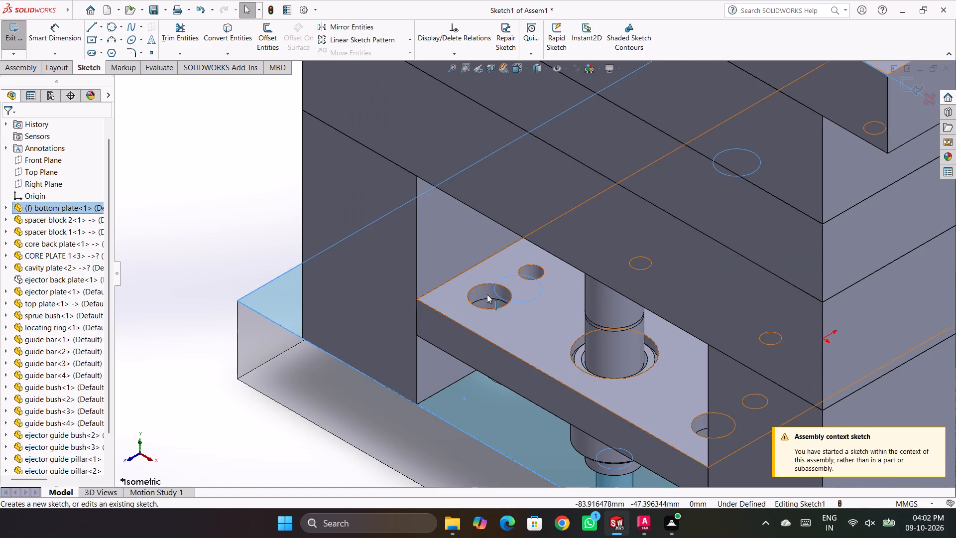
{"action": "left_click", "coordinate": [487, 294]}
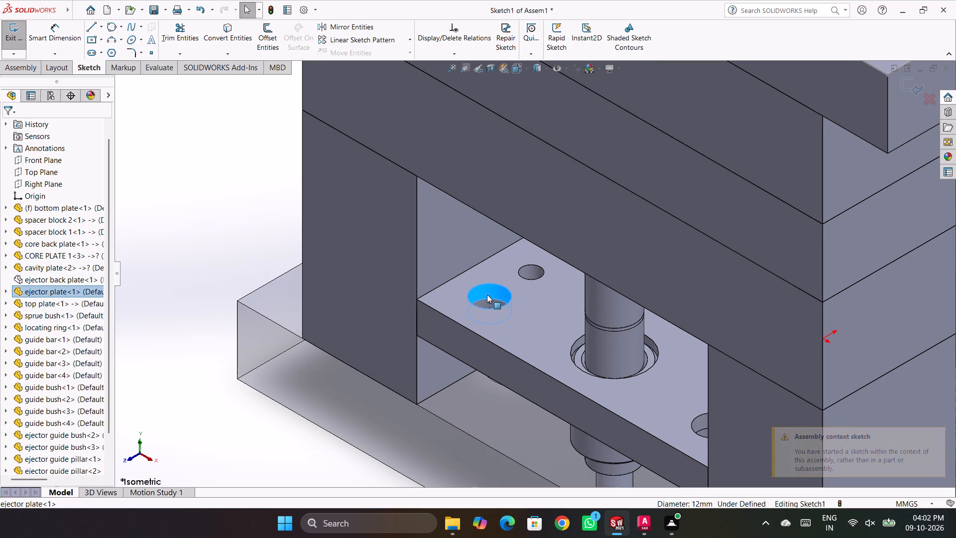
{"action": "key", "text": "Escape"}
{"action": "key", "text": "grave"}
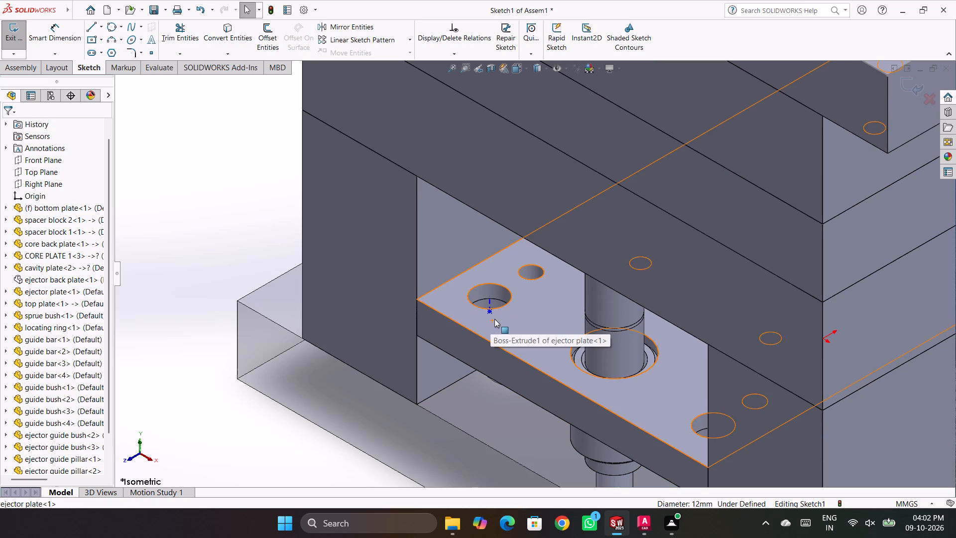
{"action": "key", "text": "Escape"}
{"action": "left_click", "coordinate": [184, 192]}
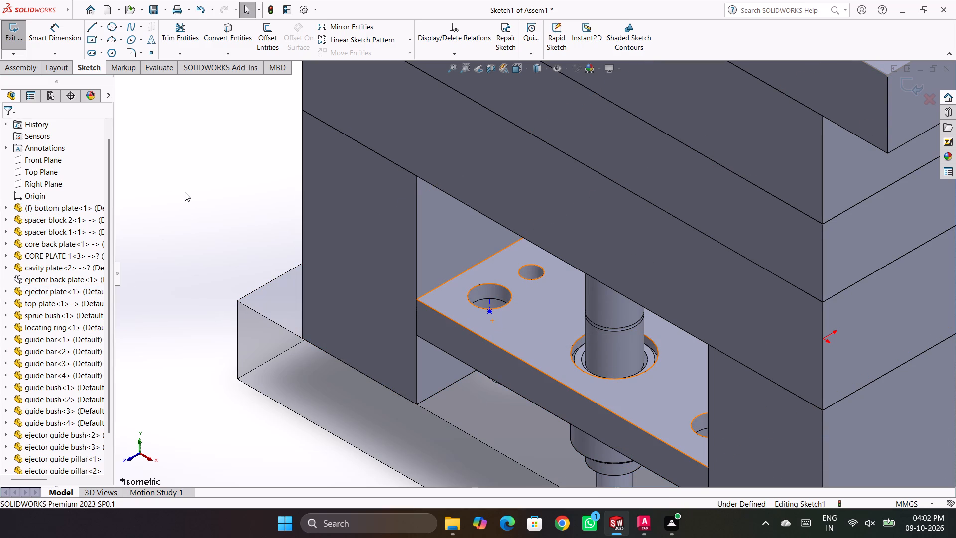
{"action": "left_click", "coordinate": [226, 27]}
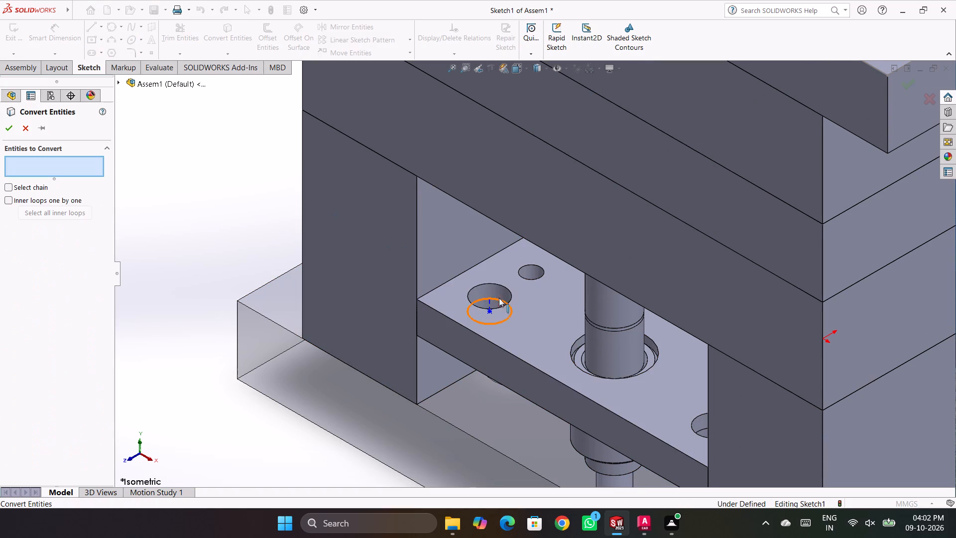
{"action": "left_click", "coordinate": [494, 299]}
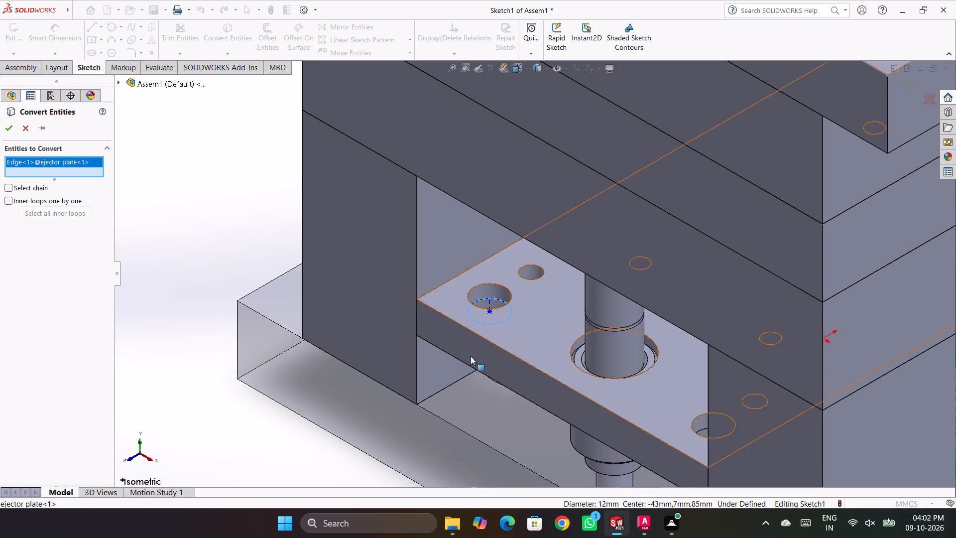
{"action": "left_click", "coordinate": [470, 391]}
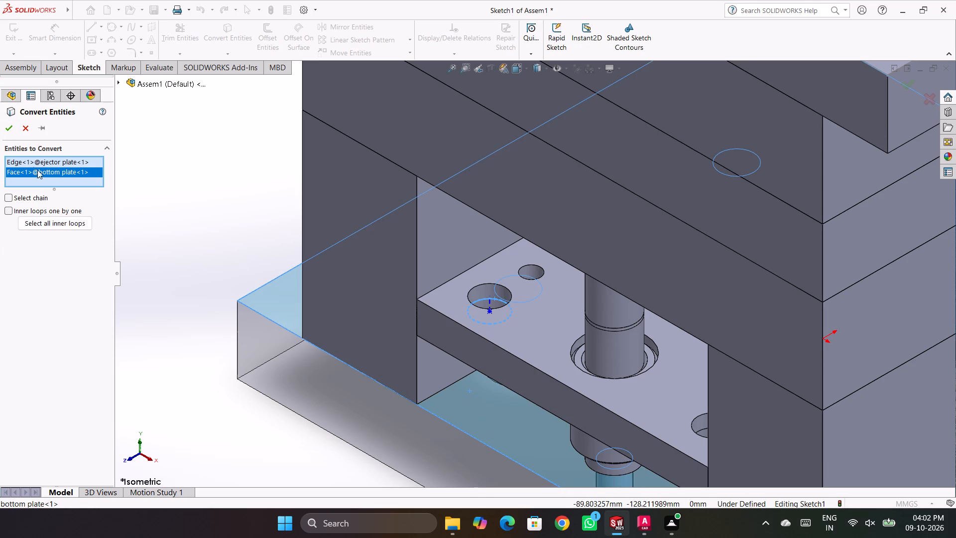
{"action": "left_click", "coordinate": [63, 171]}
{"action": "key", "text": "Delete"}
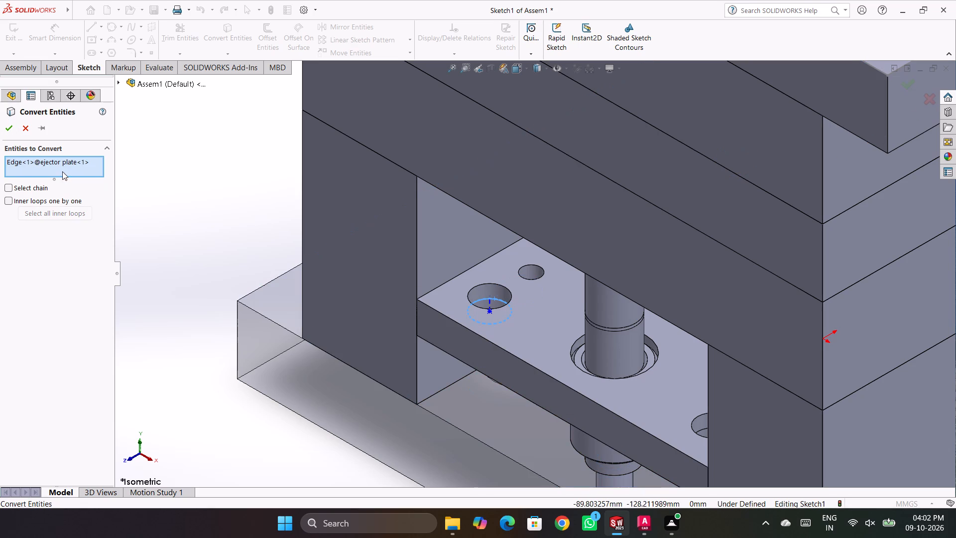
{"action": "left_click", "coordinate": [11, 126]}
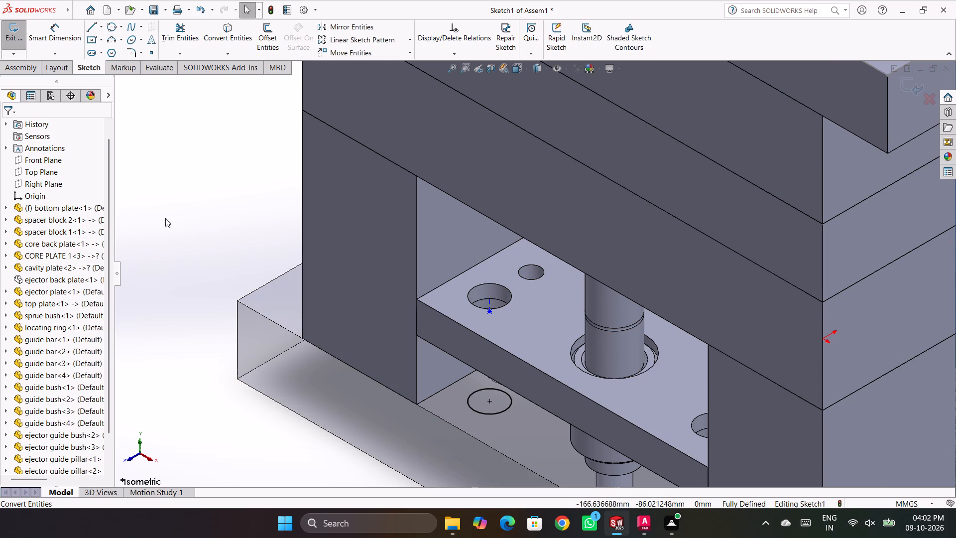
{"action": "left_click", "coordinate": [11, 29]}
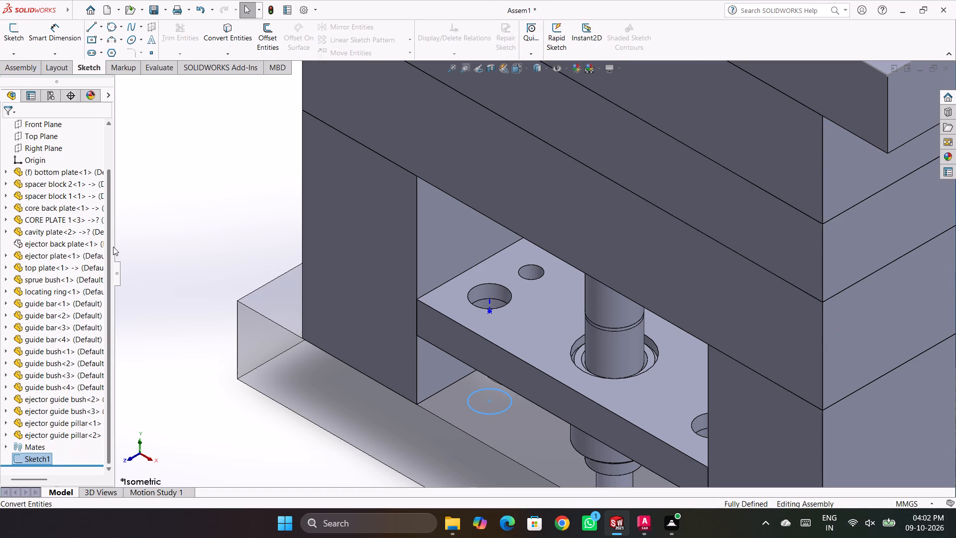
{"action": "left_click", "coordinate": [174, 170]}
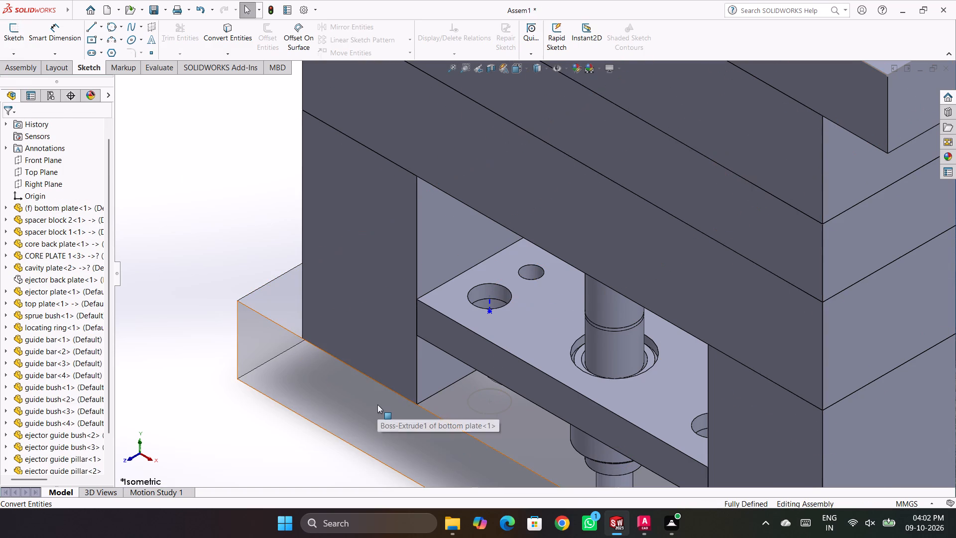
Examine the projected circle against the ejector plate's holes, consult the AutoCAD drawing and ejector plate part, and return to Assem1.
{"action": "scroll", "coordinate": [377, 404], "scroll_direction": "up", "scroll_amount": 2}
{"action": "middle_click_drag", "start_coordinate": [370, 427], "coordinate": [402, 427]}
{"action": "scroll", "coordinate": [373, 428], "scroll_direction": "up", "scroll_amount": 1}
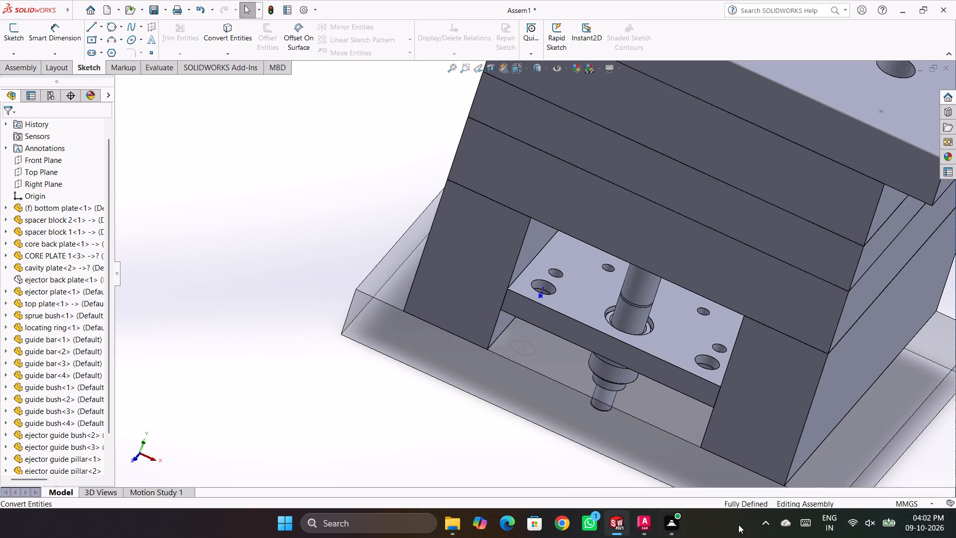
{"action": "middle_click_drag", "start_coordinate": [479, 444], "coordinate": [535, 271]}
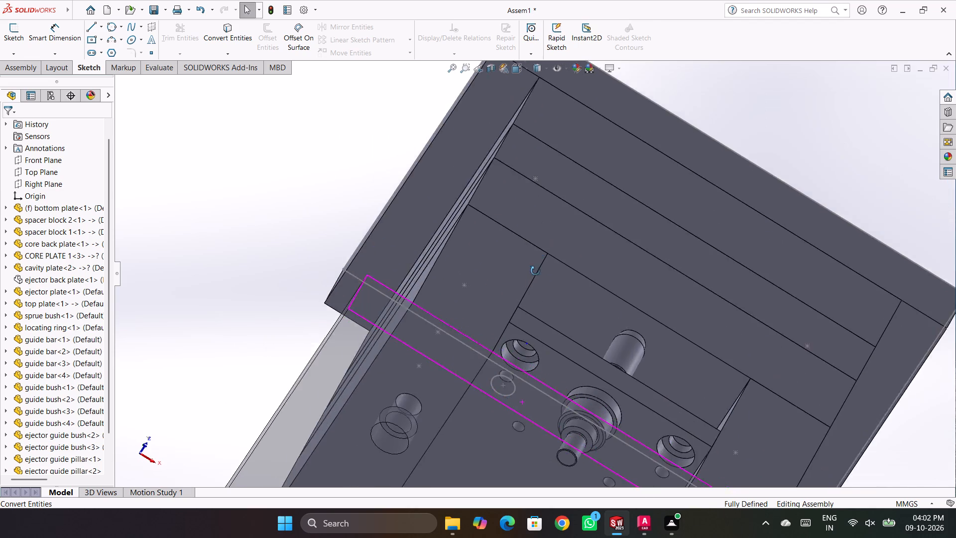
{"action": "middle_click_drag", "start_coordinate": [535, 271], "coordinate": [475, 375]}
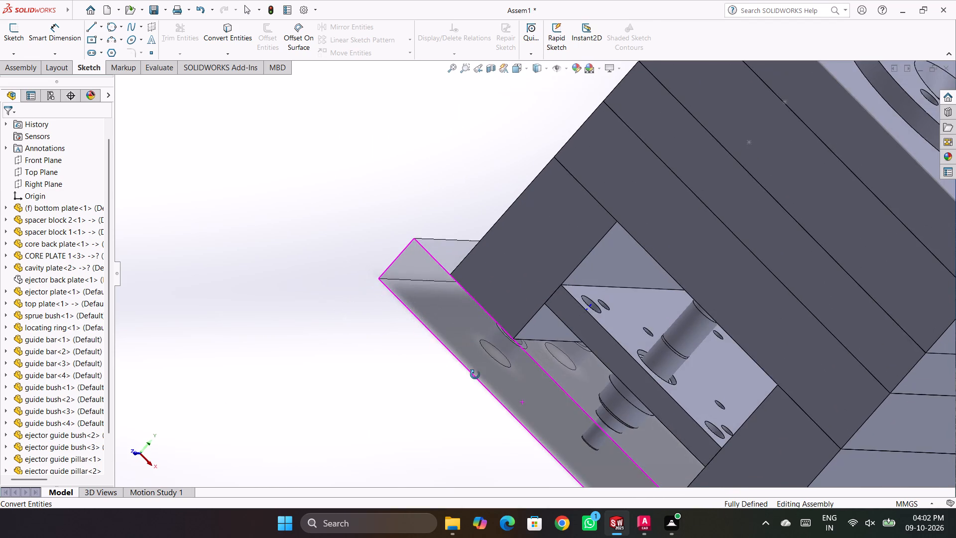
{"action": "middle_click_drag", "start_coordinate": [475, 375], "coordinate": [488, 385]}
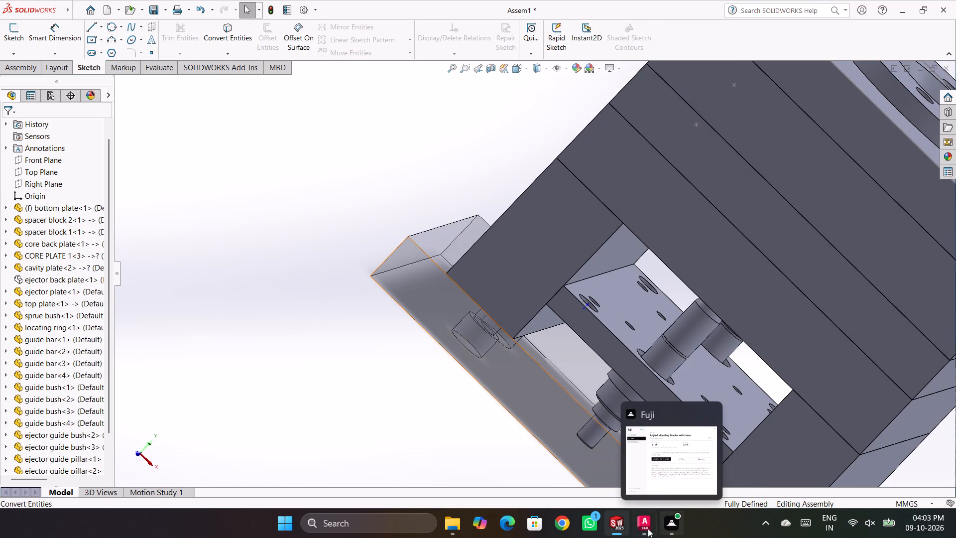
{"action": "left_click", "coordinate": [639, 524]}
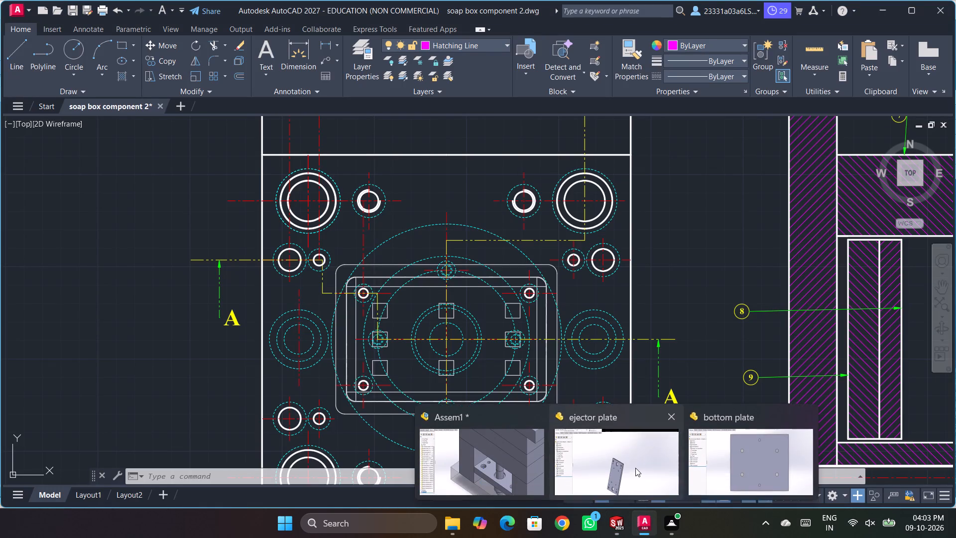
{"action": "left_click", "coordinate": [635, 468]}
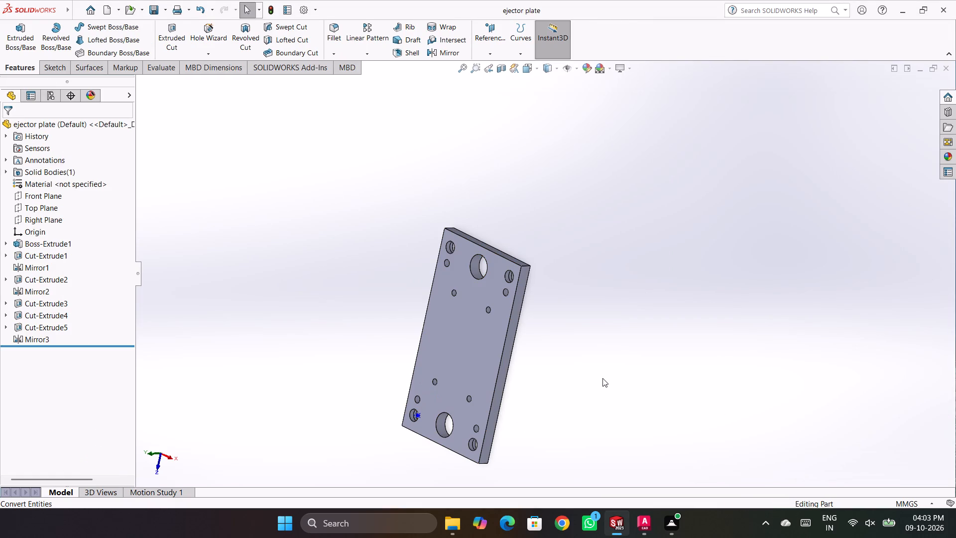
{"action": "middle_click", "coordinate": [602, 378]}
{"action": "scroll", "coordinate": [426, 418], "scroll_direction": "up", "scroll_amount": 1}
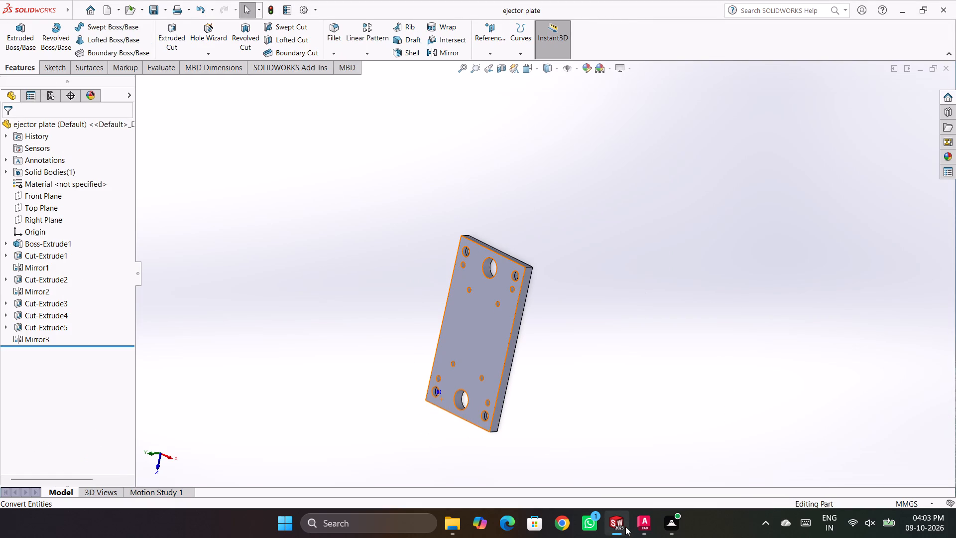
{"action": "left_click", "coordinate": [502, 455]}
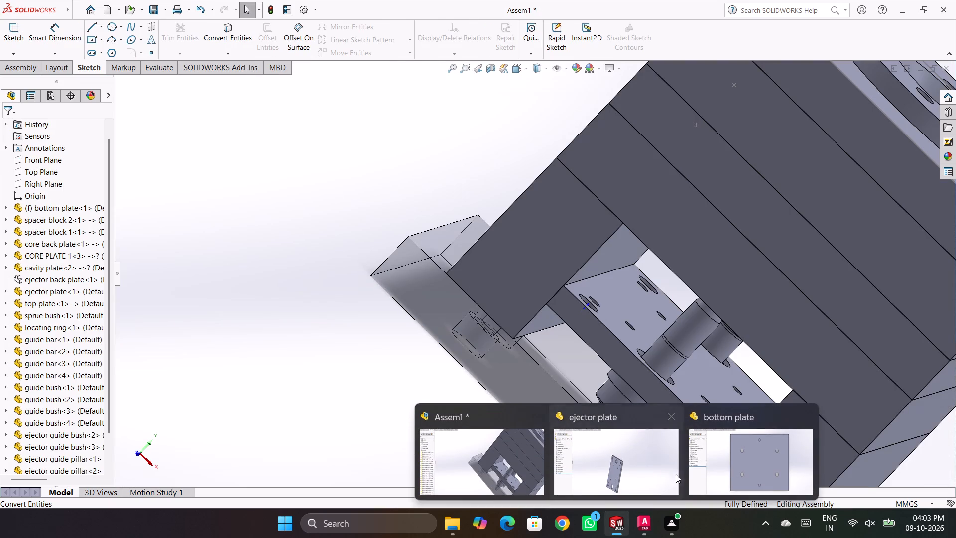
Inspect the holes on the bottom plate part, then close the part and return to Assem1.
{"action": "left_click", "coordinate": [720, 468]}
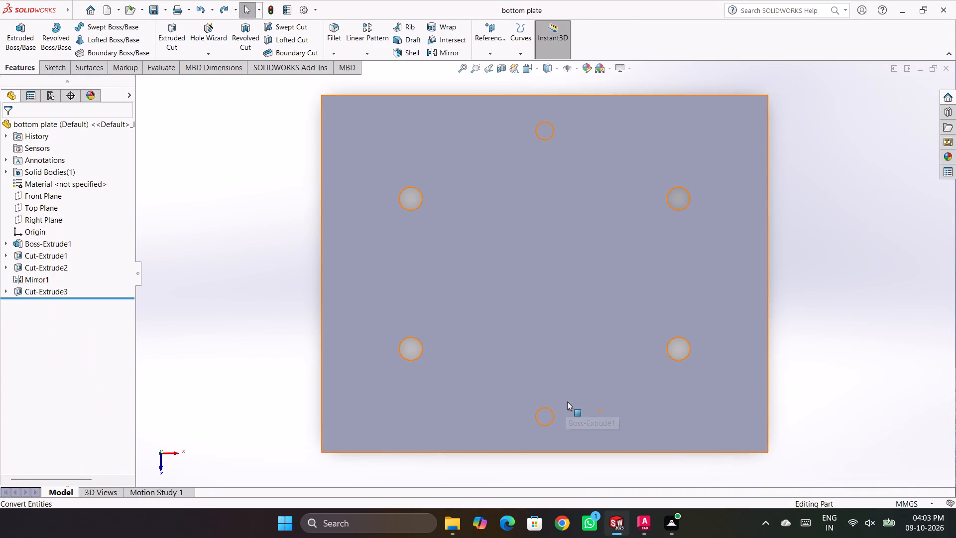
{"action": "middle_click_drag", "start_coordinate": [856, 355], "coordinate": [767, 386]}
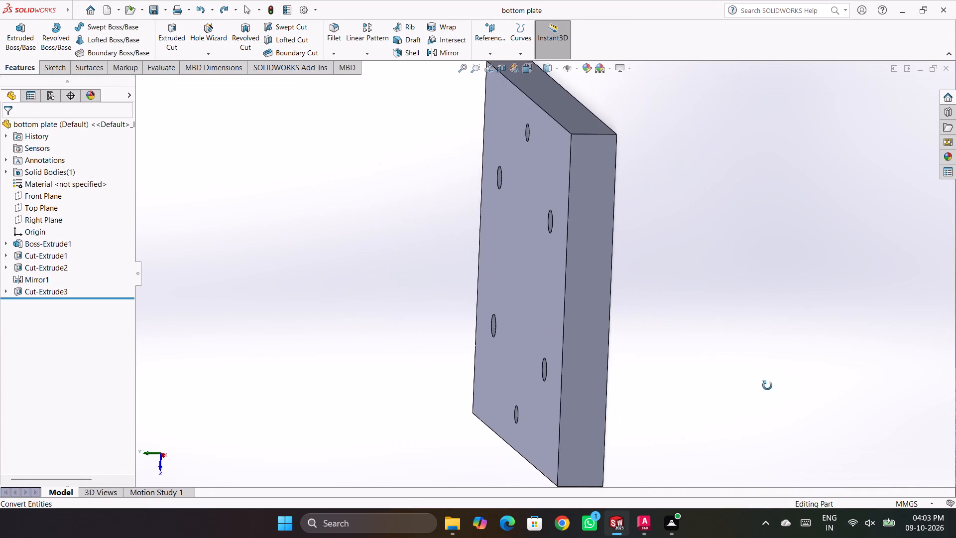
{"action": "middle_click_drag", "start_coordinate": [767, 386], "coordinate": [810, 390]}
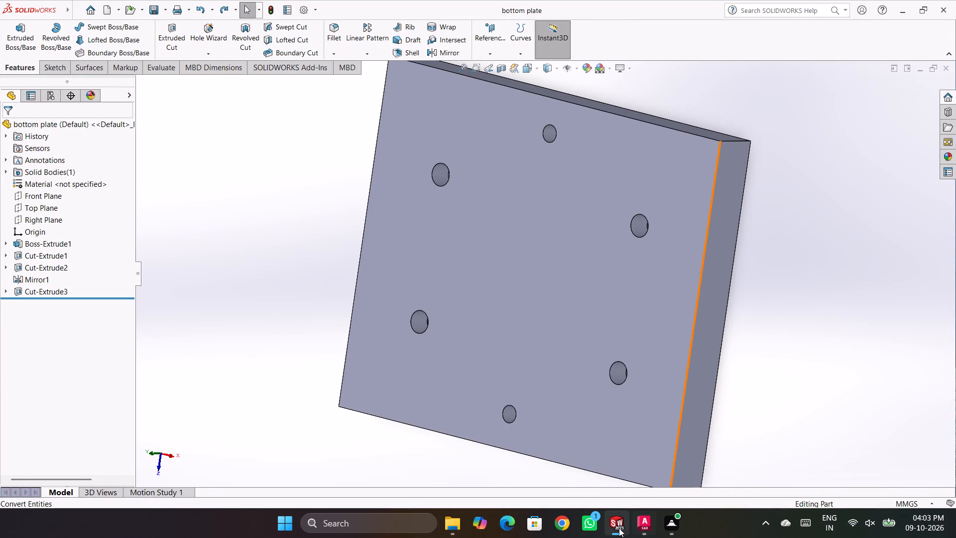
{"action": "left_click", "coordinate": [755, 460]}
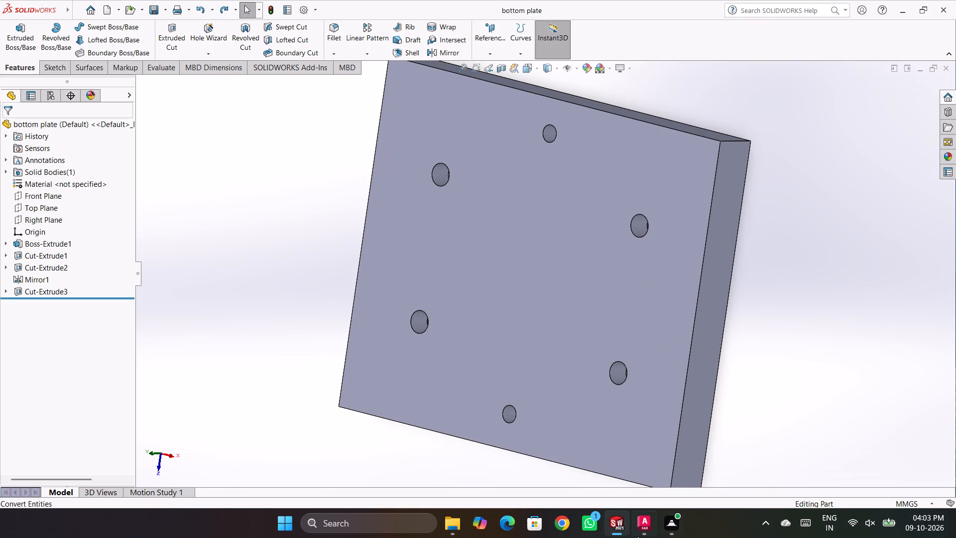
{"action": "left_click", "coordinate": [803, 414]}
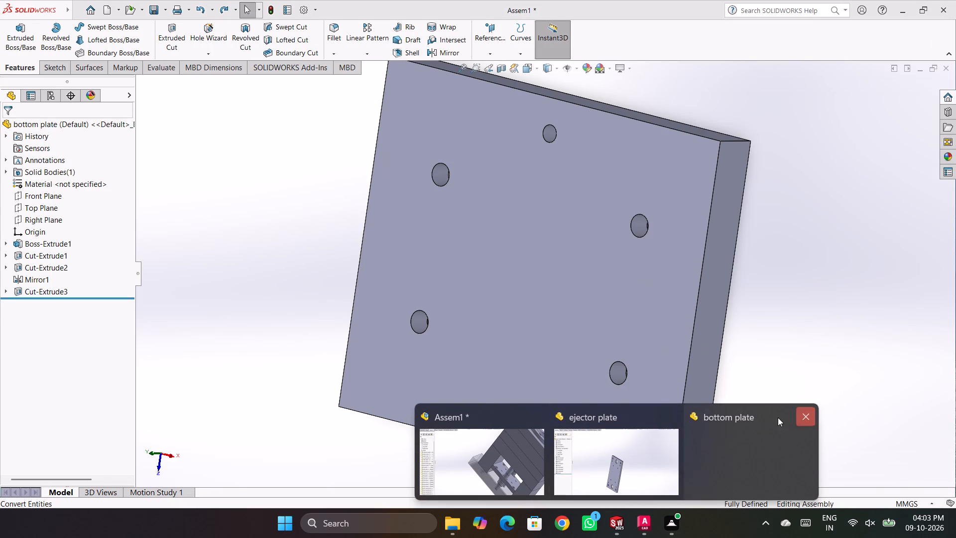
Turn off the transparency of the bottom plate in the assembly.
{"action": "right_click", "coordinate": [508, 390]}
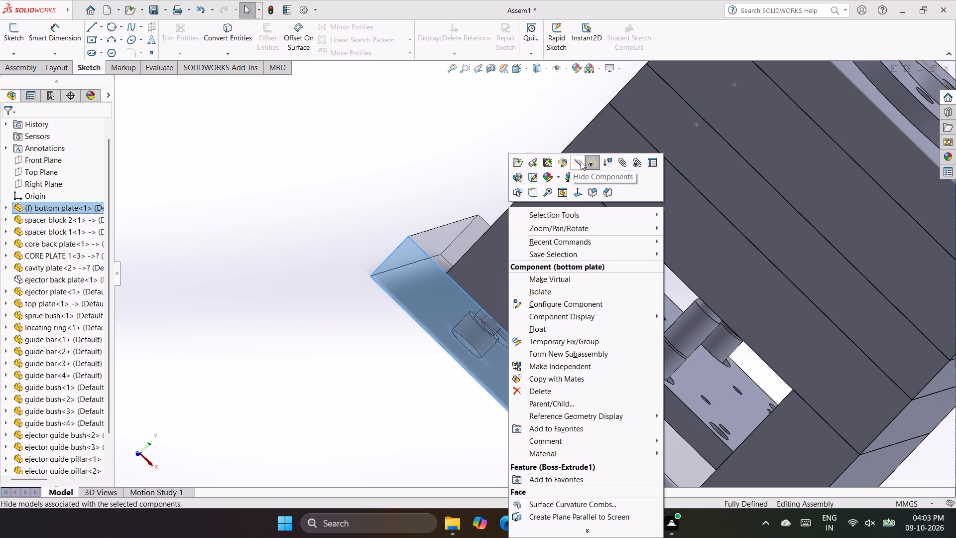
{"action": "left_click", "coordinate": [590, 161]}
{"action": "left_click", "coordinate": [294, 343]}
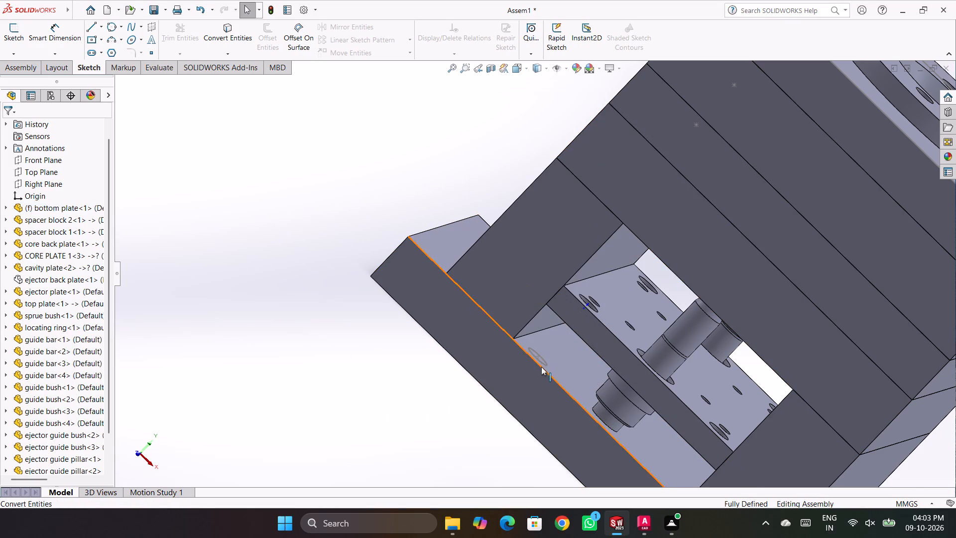
Open the bottom plate as its own part from the assembly.
{"action": "left_click", "coordinate": [449, 317]}
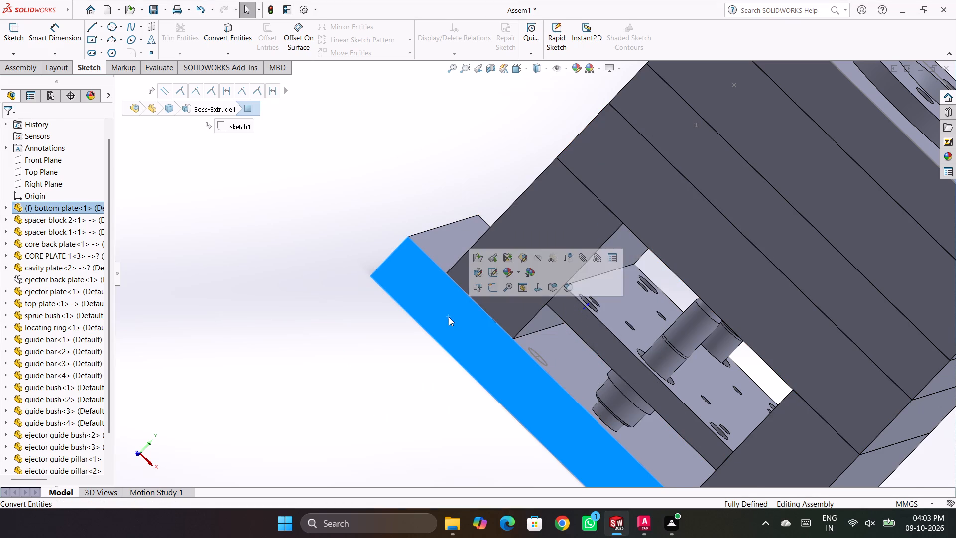
{"action": "left_click", "coordinate": [373, 380]}
{"action": "right_click", "coordinate": [451, 306]}
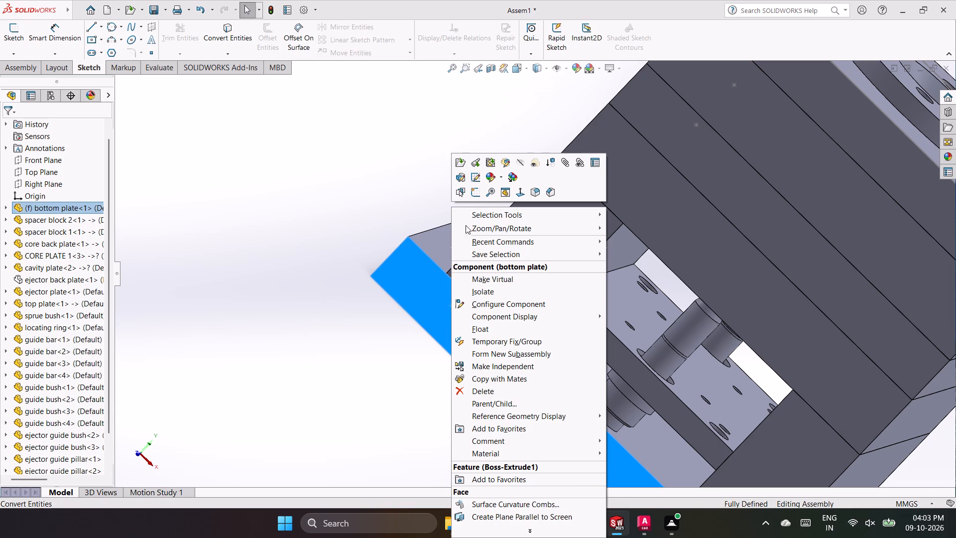
{"action": "left_click", "coordinate": [460, 161]}
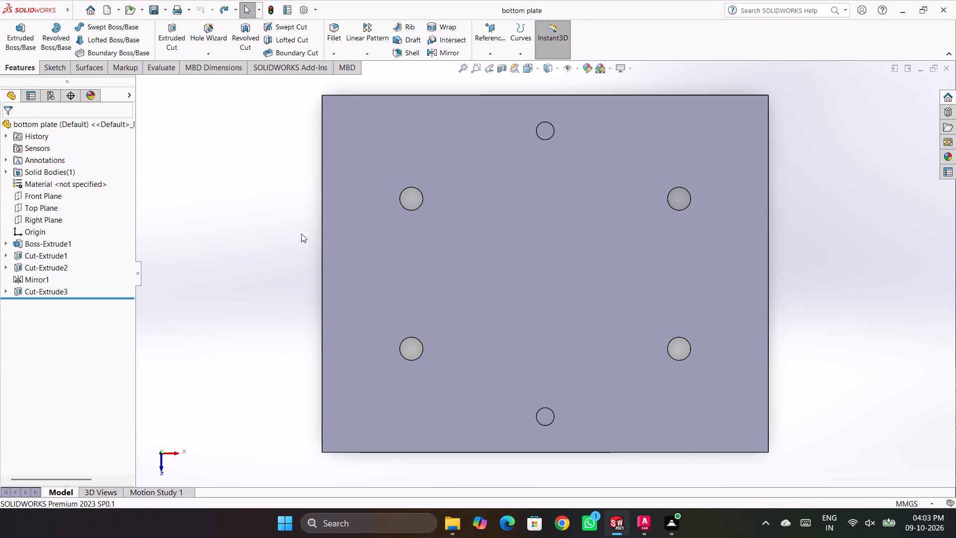
Examine the bottom plate's six holes from an angle, checking the smaller hole near the long edge and the feature that made it.
{"action": "middle_click_drag", "start_coordinate": [258, 213], "coordinate": [352, 384]}
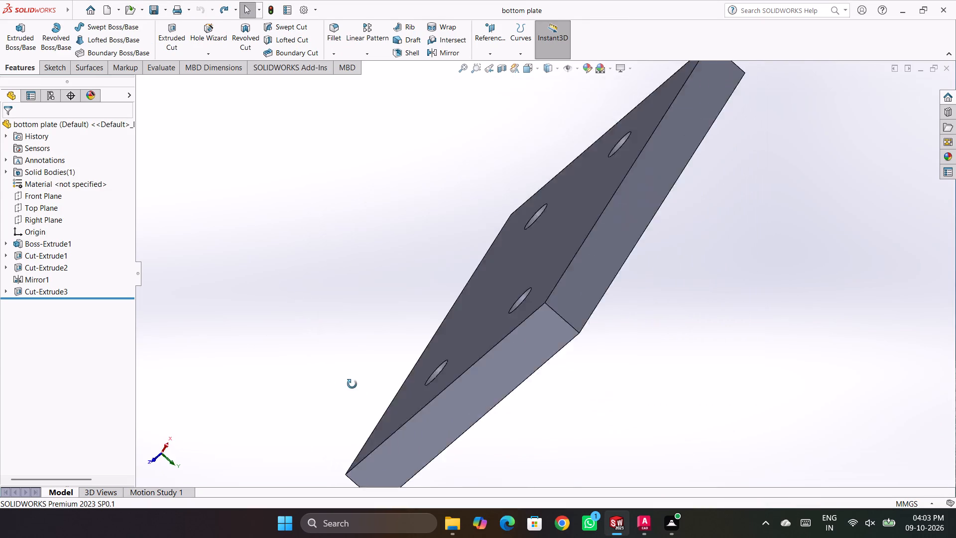
{"action": "middle_click_drag", "start_coordinate": [352, 384], "coordinate": [247, 321]}
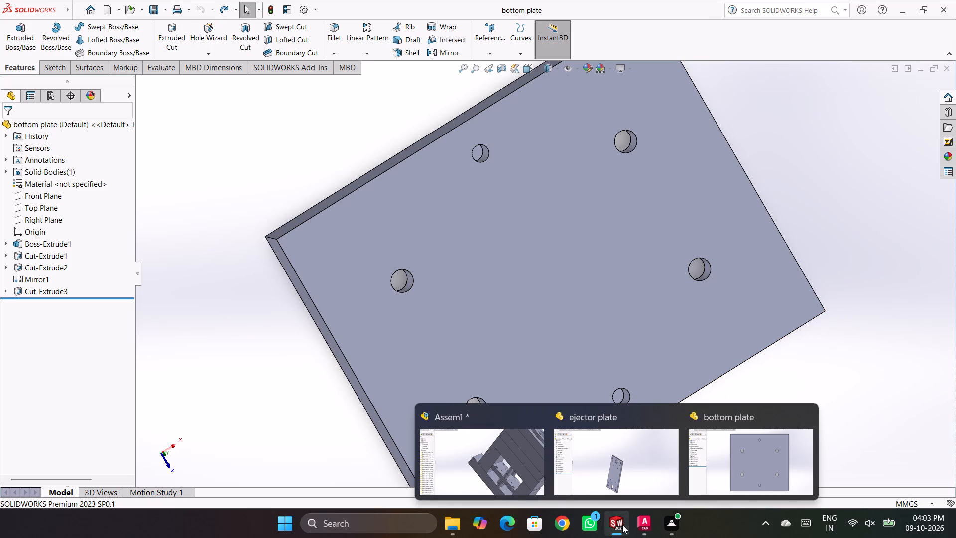
{"action": "left_click_drag", "start_coordinate": [536, 448], "coordinate": [547, 440]}
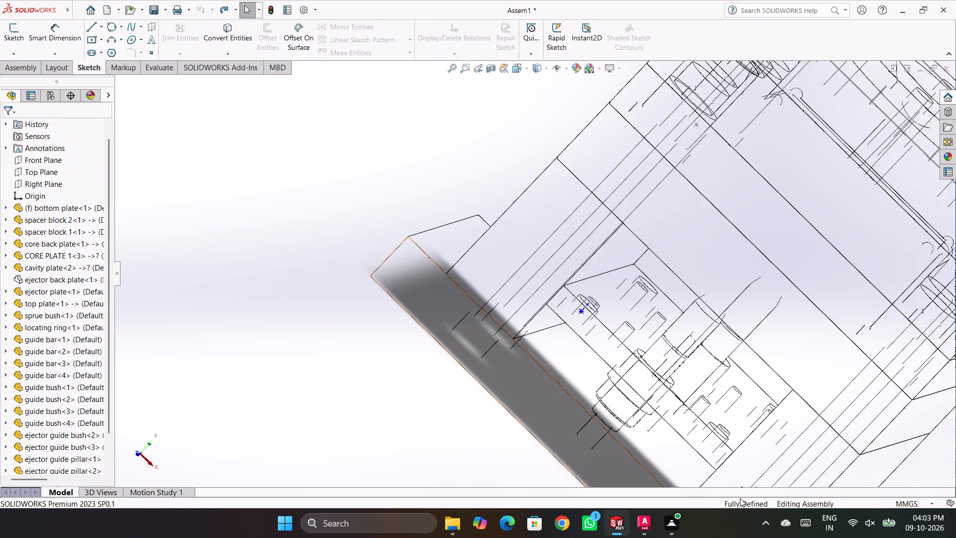
{"action": "key", "text": "ctrl+Tab"}
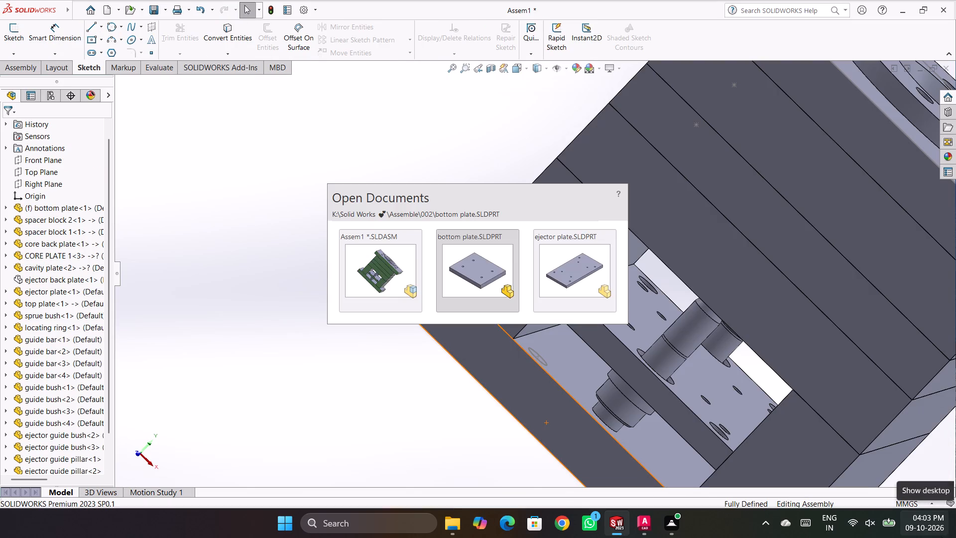
{"action": "scroll", "coordinate": [521, 106], "scroll_direction": "down", "scroll_amount": 3}
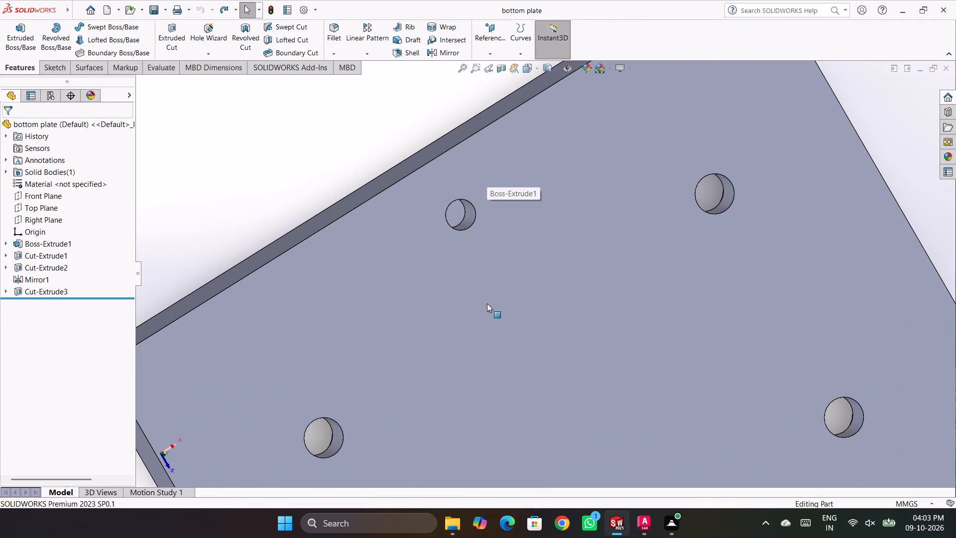
{"action": "left_click", "coordinate": [469, 215]}
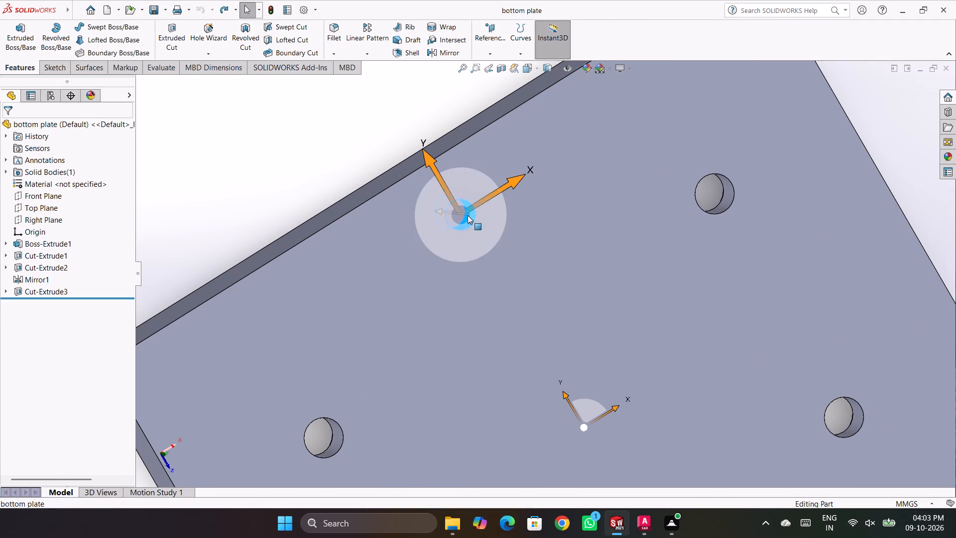
{"action": "left_click", "coordinate": [3, 292]}
{"action": "key", "text": "Escape"}
{"action": "key", "text": "Escape"}
{"action": "scroll", "coordinate": [125, 293], "scroll_direction": "up", "scroll_amount": 4}
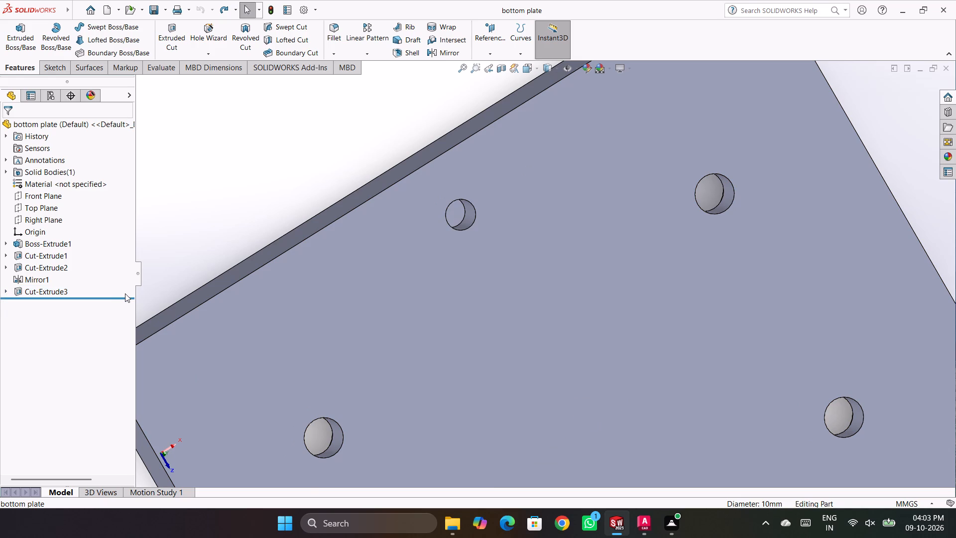
{"action": "scroll", "coordinate": [354, 203], "scroll_direction": "up", "scroll_amount": 2}
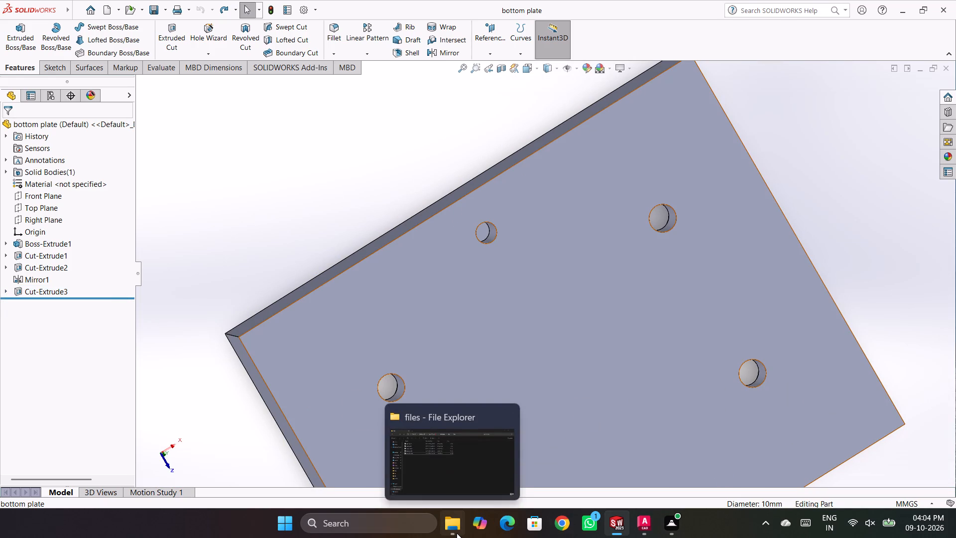
{"action": "left_click", "coordinate": [283, 230]}
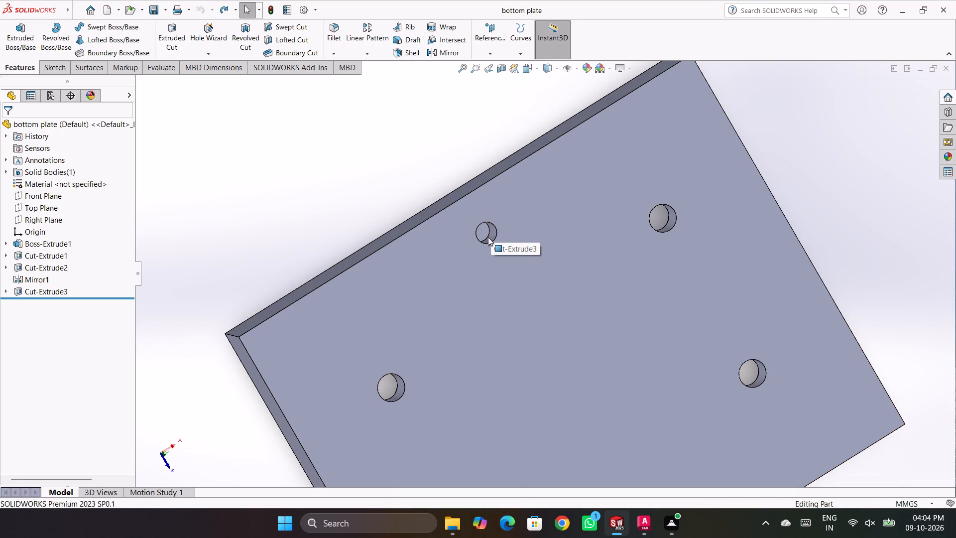
{"action": "scroll", "coordinate": [466, 318], "scroll_direction": "up", "scroll_amount": 2}
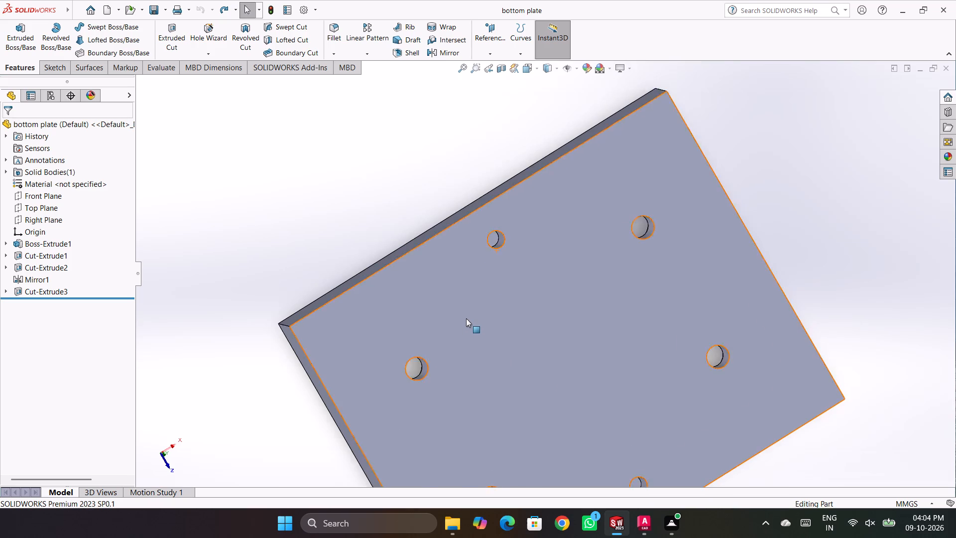
{"action": "scroll", "coordinate": [466, 318], "scroll_direction": "up", "scroll_amount": 1}
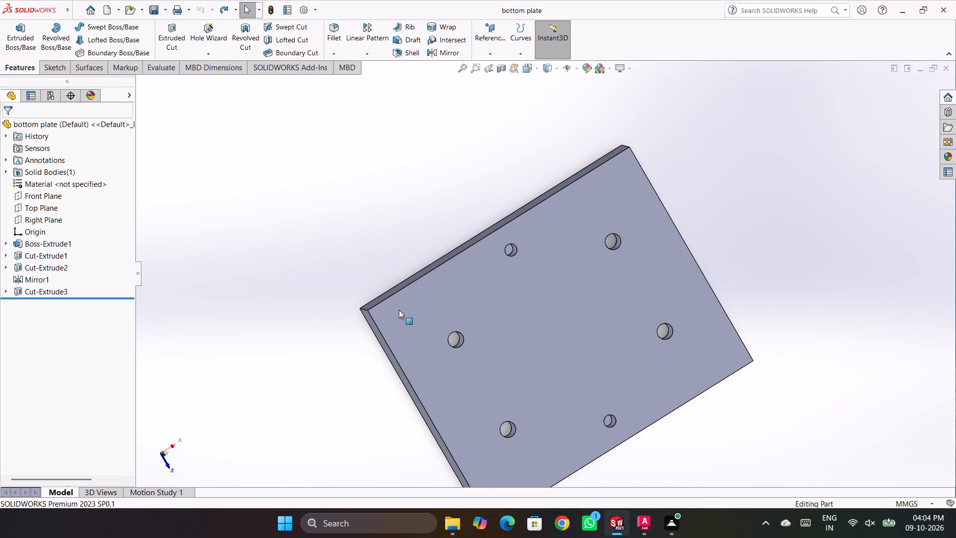
Switch to the AutoCAD mould drawing and examine the bottom plate's holes in Section B-B.
{"action": "key", "text": "alt+Tab"}
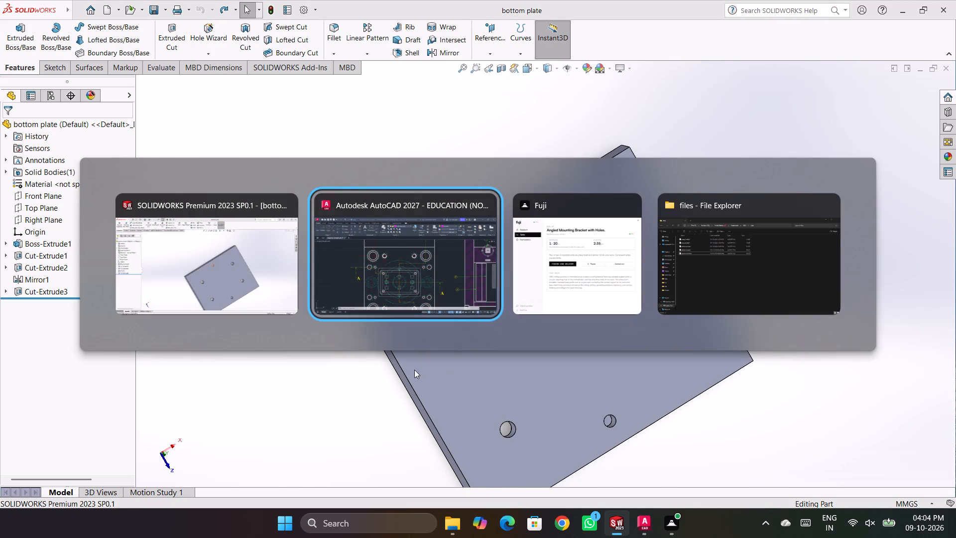
{"action": "left_click", "coordinate": [280, 434]}
{"action": "left_click", "coordinate": [125, 379]}
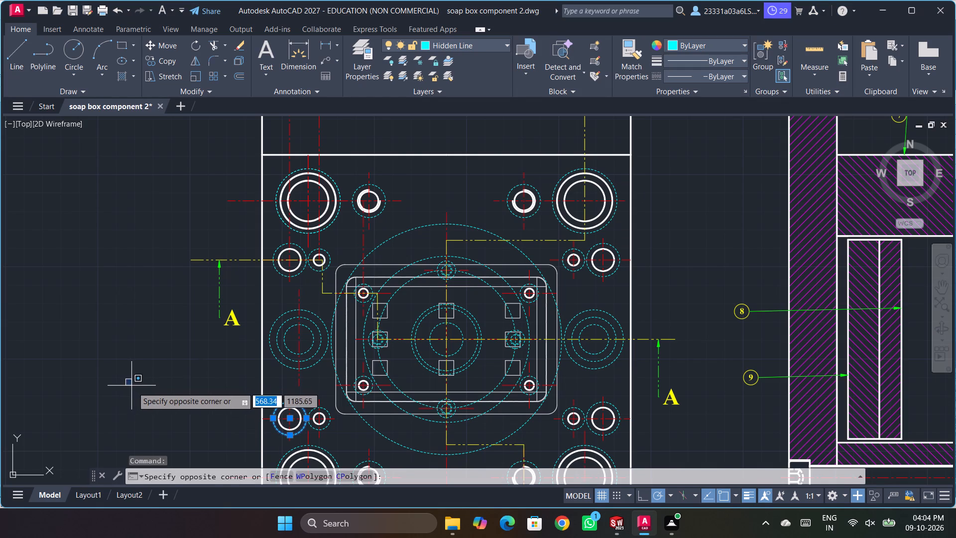
{"action": "key", "text": "Escape"}
{"action": "key", "text": "Escape"}
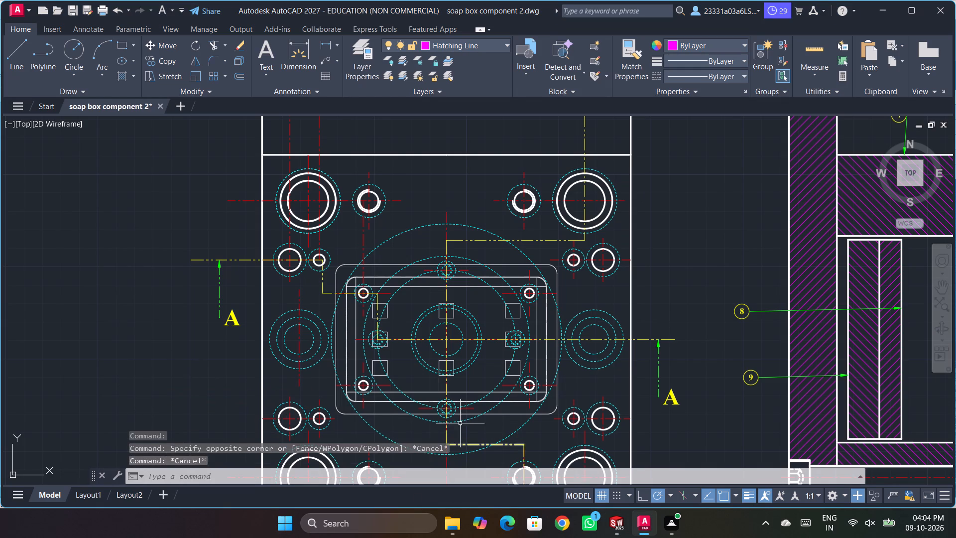
{"action": "scroll", "coordinate": [434, 334], "scroll_direction": "up", "scroll_amount": 3}
{"action": "scroll", "coordinate": [433, 363], "scroll_direction": "down", "scroll_amount": 4}
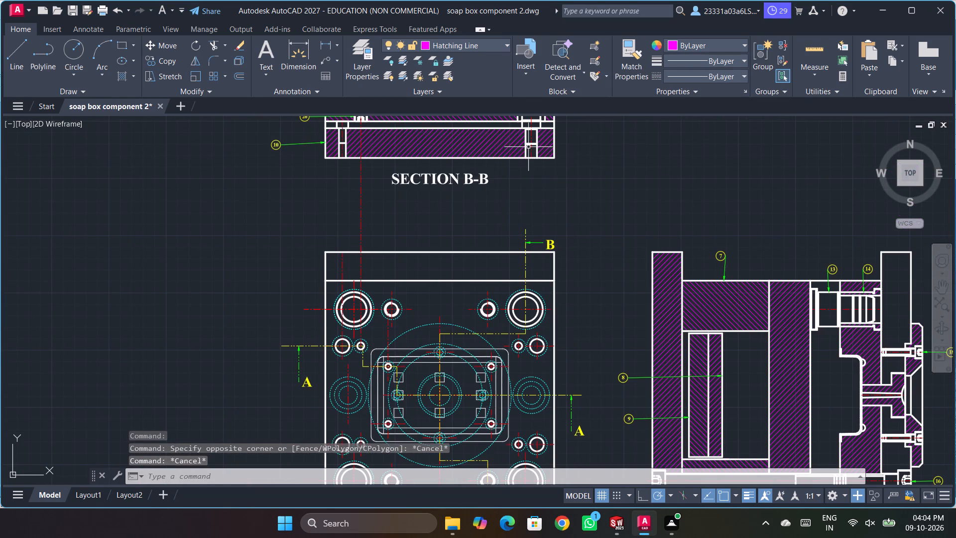
{"action": "scroll", "coordinate": [528, 147], "scroll_direction": "up", "scroll_amount": 2}
{"action": "scroll", "coordinate": [517, 183], "scroll_direction": "down", "scroll_amount": 4}
{"action": "scroll", "coordinate": [526, 174], "scroll_direction": "up", "scroll_amount": 2}
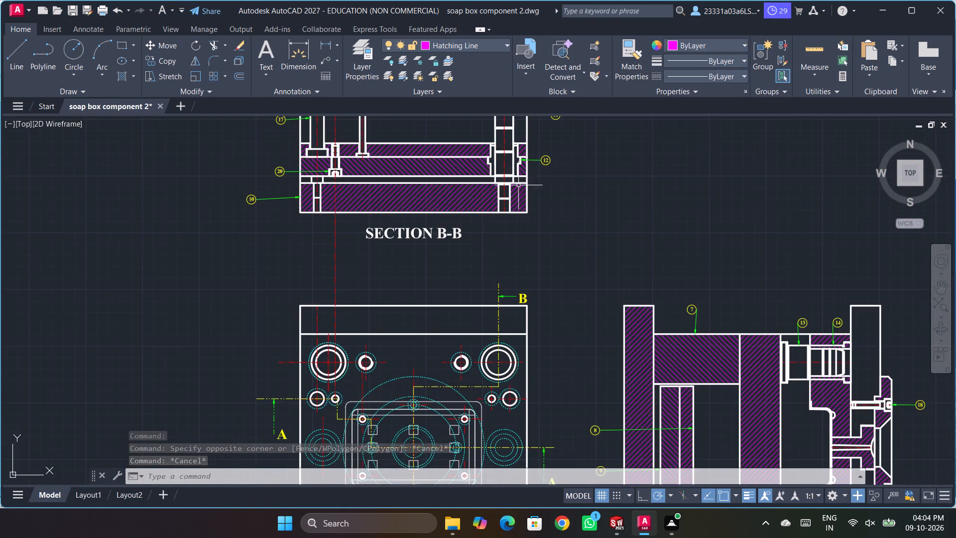
{"action": "scroll", "coordinate": [509, 206], "scroll_direction": "up", "scroll_amount": 2}
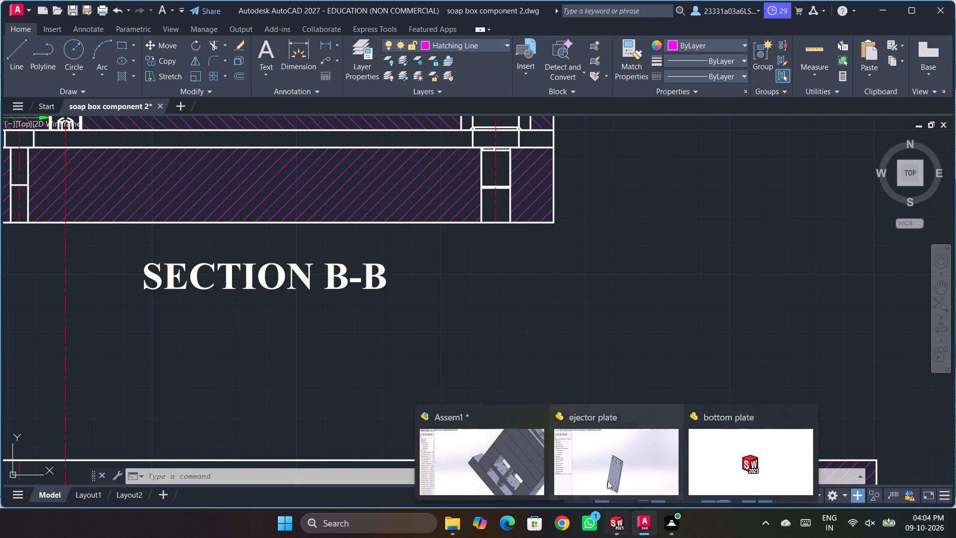
Return to the bottom plate part in SOLIDWORKS and change the end condition of the two 10 mm holes' cut to Through All.
{"action": "left_click", "coordinate": [705, 452]}
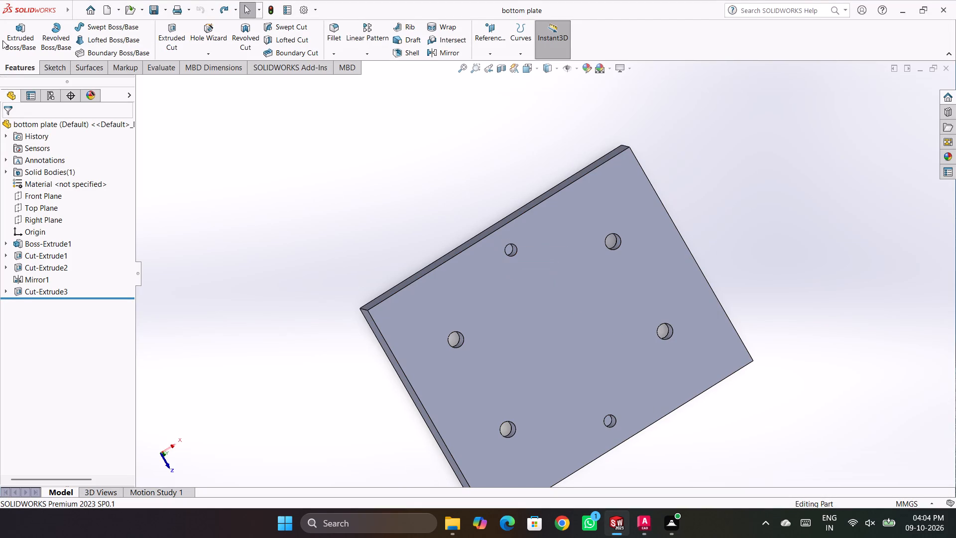
{"action": "right_click", "coordinate": [51, 296]}
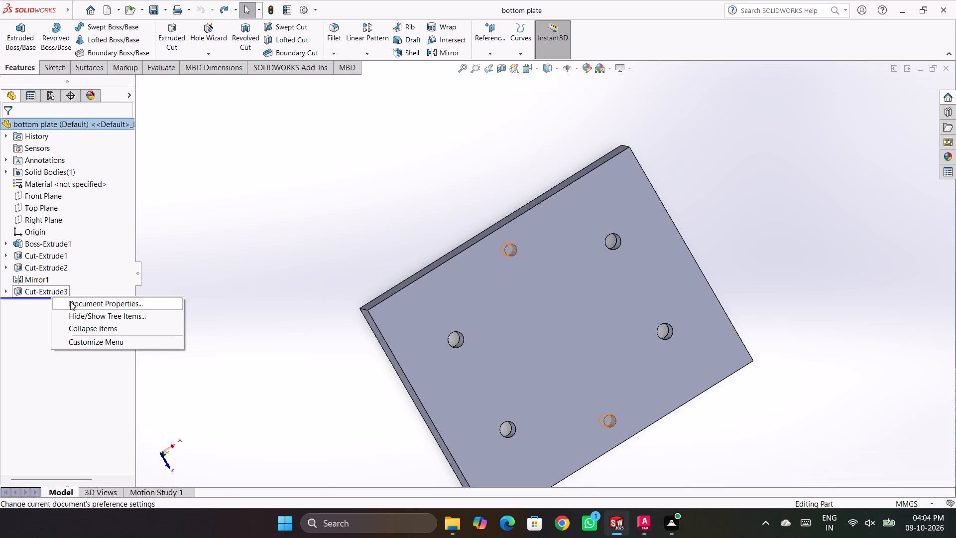
{"action": "left_click", "coordinate": [49, 287]}
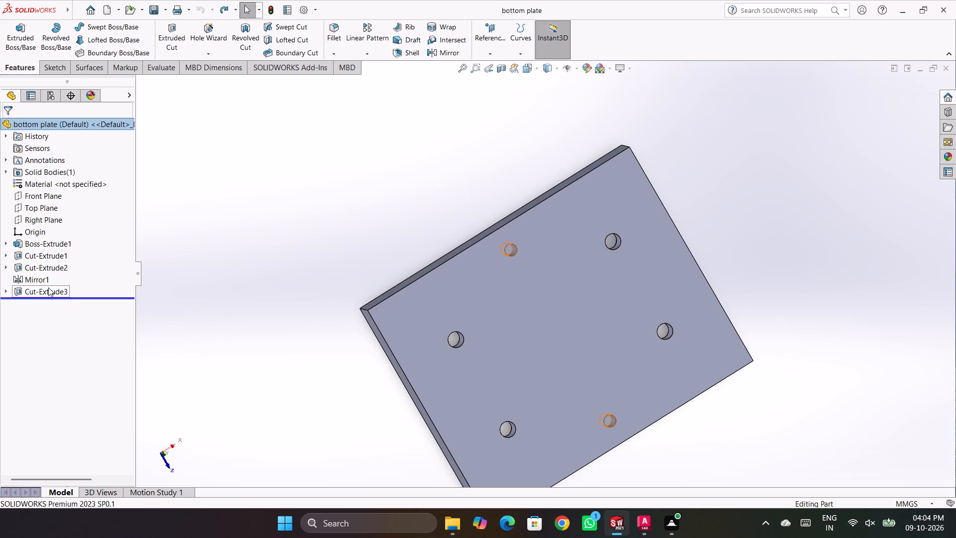
{"action": "left_click", "coordinate": [59, 256]}
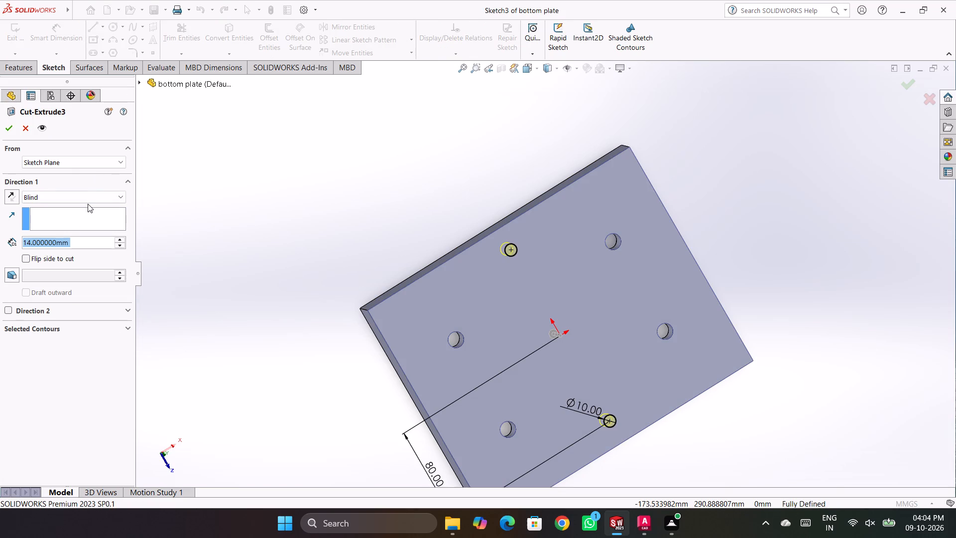
{"action": "left_click", "coordinate": [88, 204]}
{"action": "left_click", "coordinate": [90, 196]}
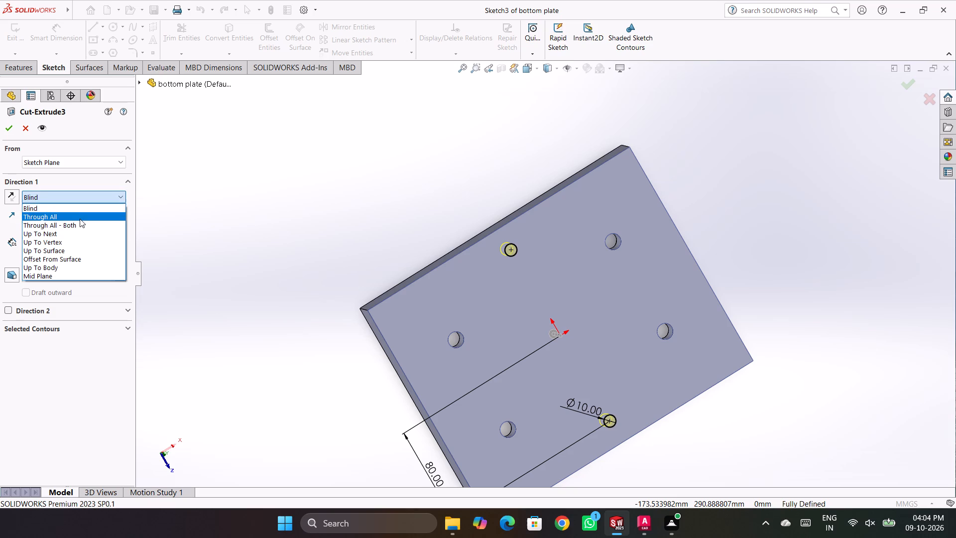
{"action": "left_click", "coordinate": [80, 219]}
{"action": "left_click", "coordinate": [13, 119]}
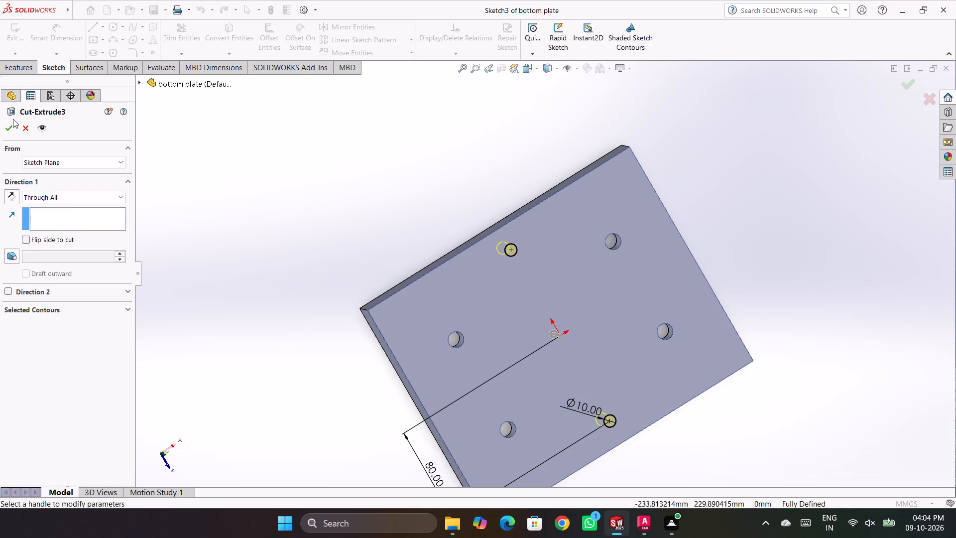
{"action": "left_click", "coordinate": [9, 122]}
{"action": "left_click", "coordinate": [315, 239]}
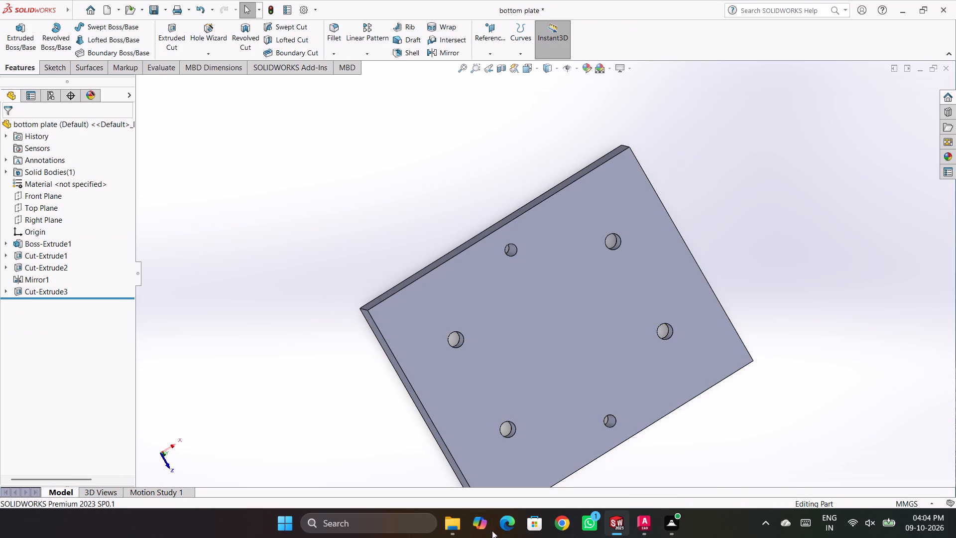
Switch to the AutoCAD mould drawing and compare the hole positions in the plan view with the bottom plate in Section B-B.
{"action": "left_click", "coordinate": [640, 523]}
{"action": "scroll", "coordinate": [513, 306], "scroll_direction": "down", "scroll_amount": 4}
{"action": "scroll", "coordinate": [520, 309], "scroll_direction": "up", "scroll_amount": 1}
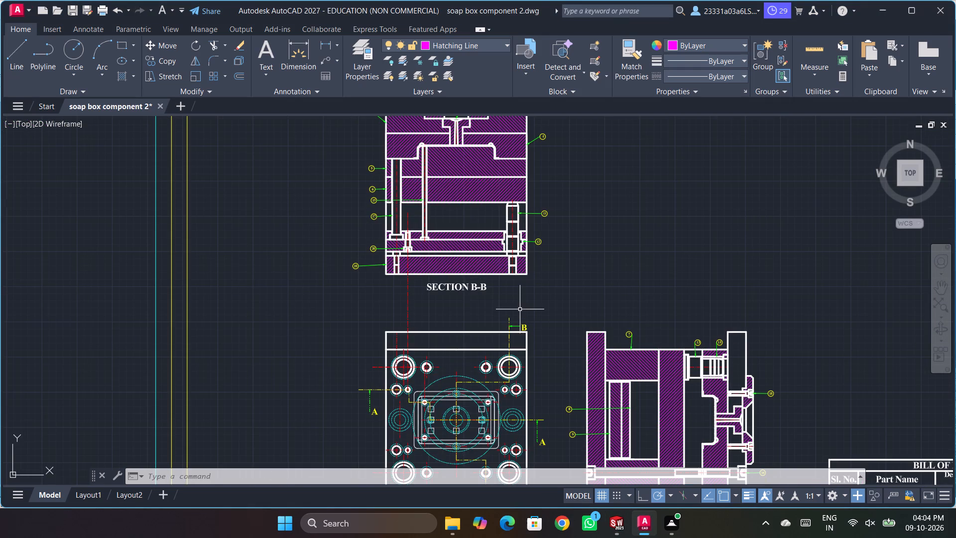
{"action": "scroll", "coordinate": [409, 408], "scroll_direction": "up", "scroll_amount": 3}
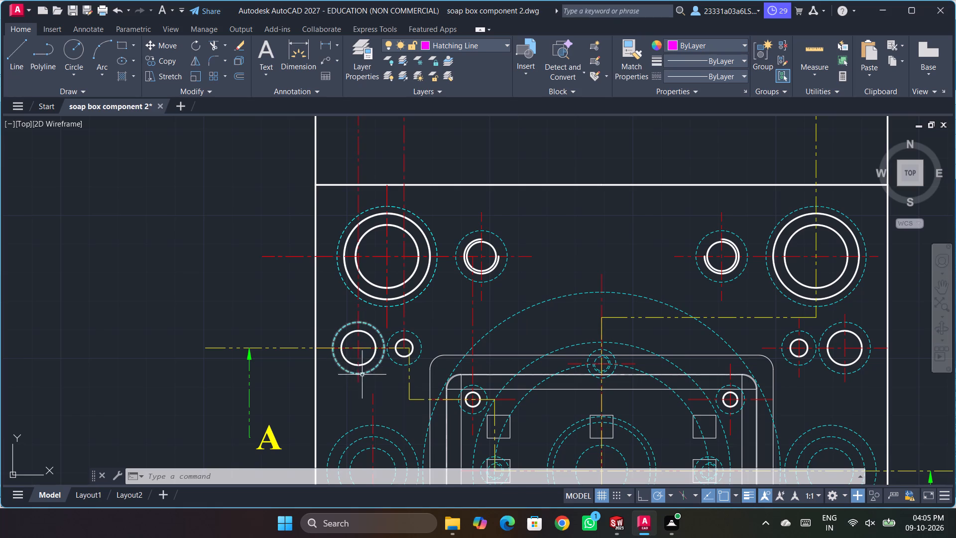
{"action": "scroll", "coordinate": [412, 400], "scroll_direction": "up", "scroll_amount": 1}
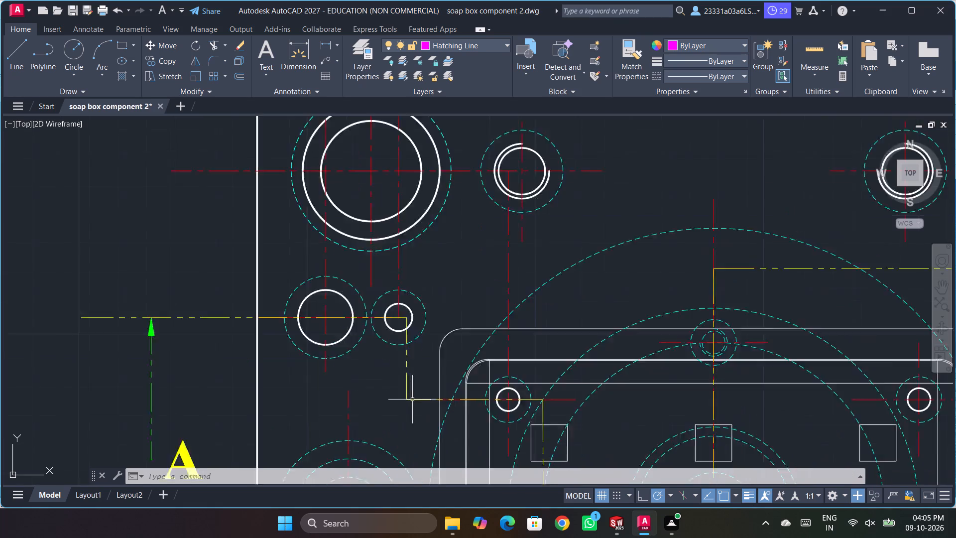
{"action": "scroll", "coordinate": [412, 400], "scroll_direction": "up", "scroll_amount": 2}
{"action": "scroll", "coordinate": [412, 412], "scroll_direction": "down", "scroll_amount": 5}
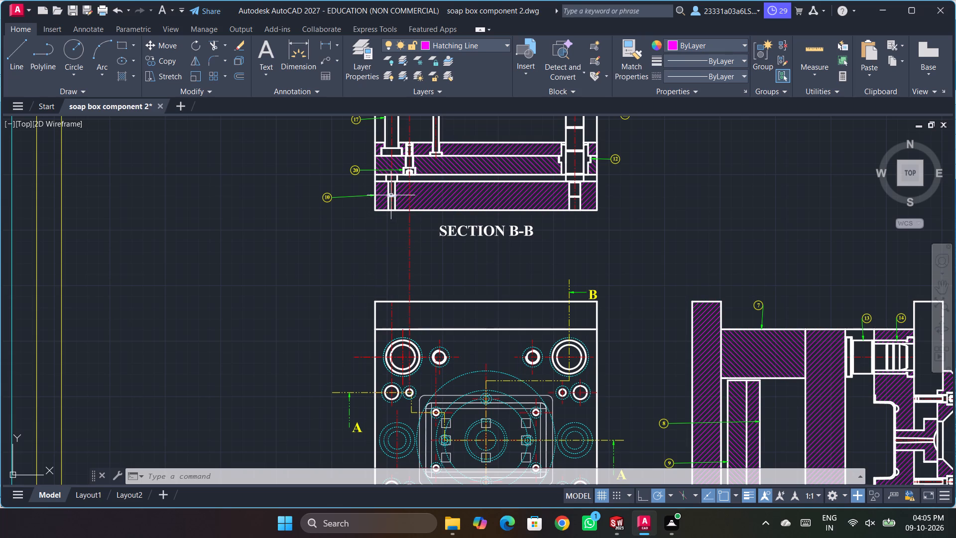
{"action": "scroll", "coordinate": [386, 226], "scroll_direction": "up", "scroll_amount": 2}
{"action": "scroll", "coordinate": [387, 202], "scroll_direction": "down", "scroll_amount": 3}
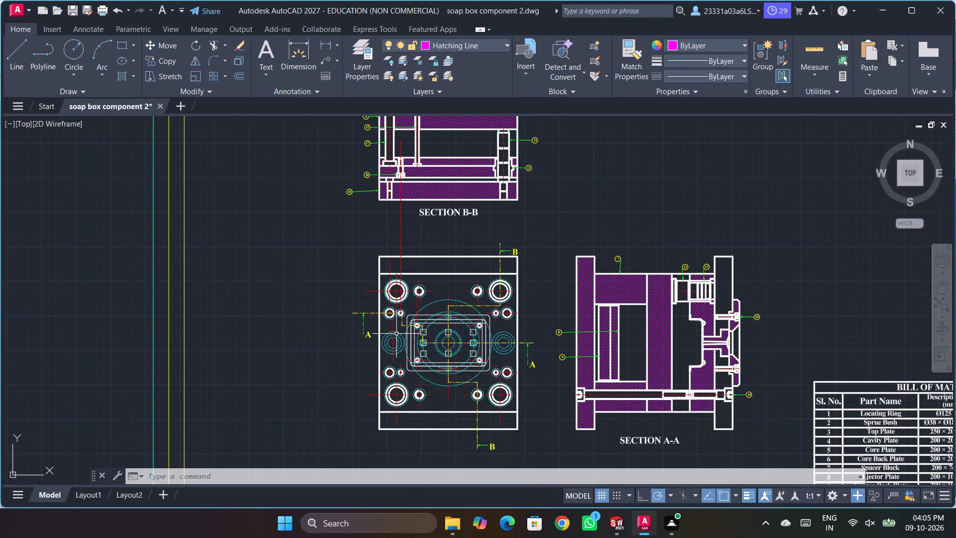
{"action": "scroll", "coordinate": [397, 335], "scroll_direction": "up", "scroll_amount": 3}
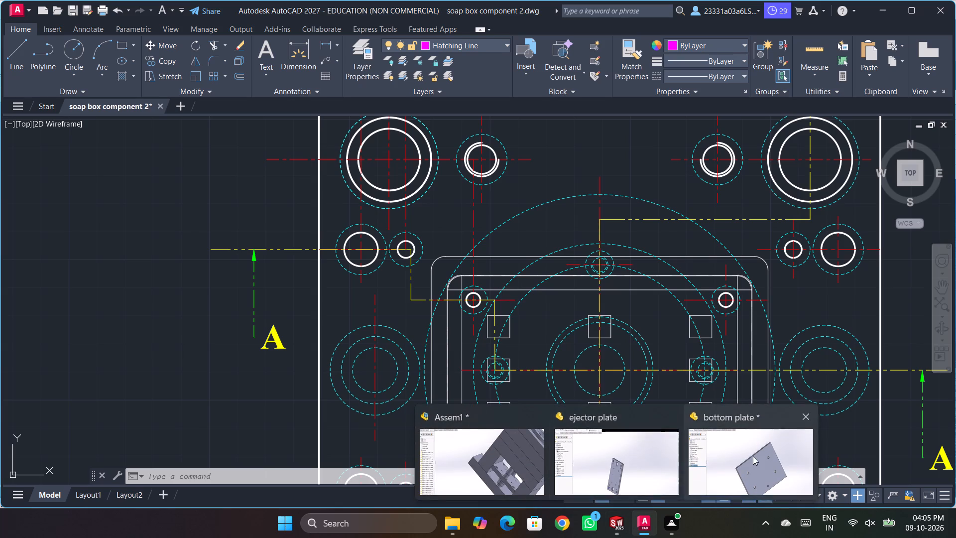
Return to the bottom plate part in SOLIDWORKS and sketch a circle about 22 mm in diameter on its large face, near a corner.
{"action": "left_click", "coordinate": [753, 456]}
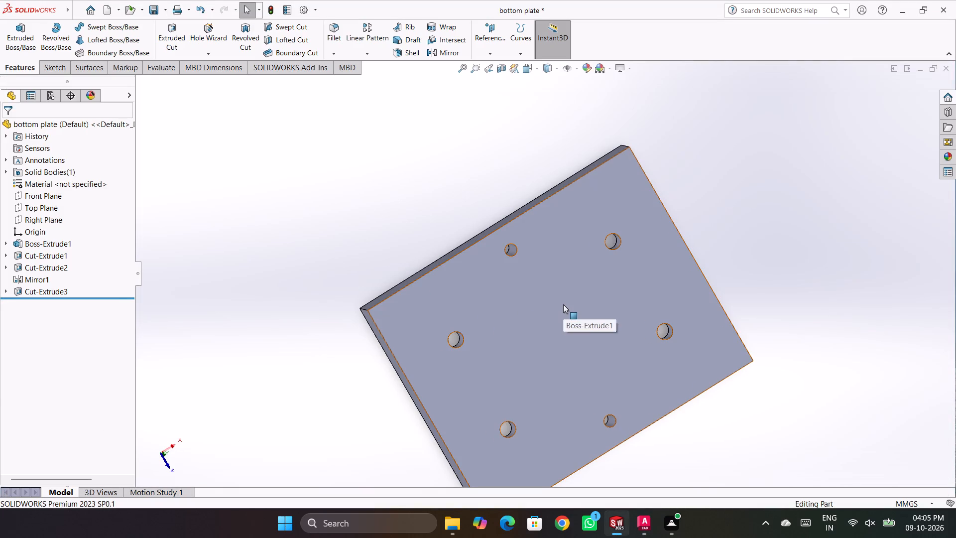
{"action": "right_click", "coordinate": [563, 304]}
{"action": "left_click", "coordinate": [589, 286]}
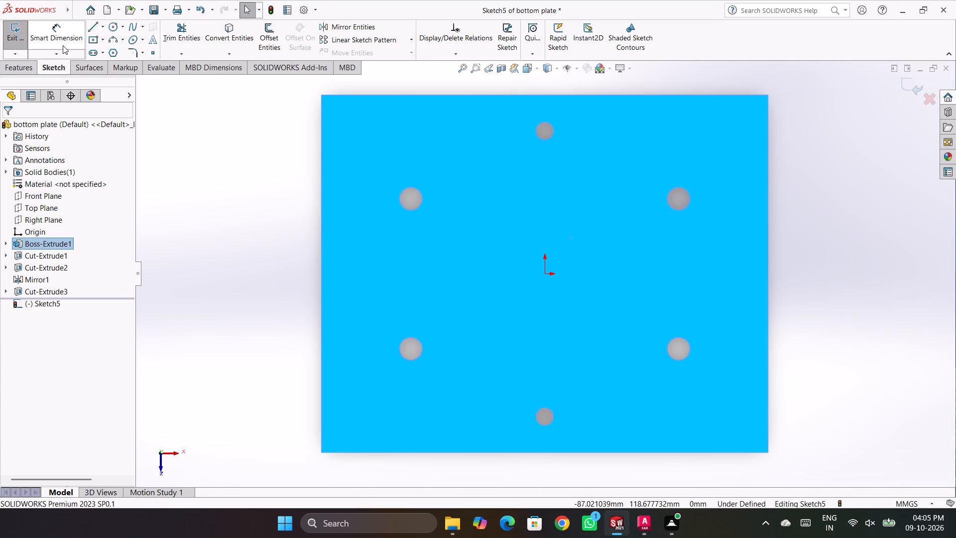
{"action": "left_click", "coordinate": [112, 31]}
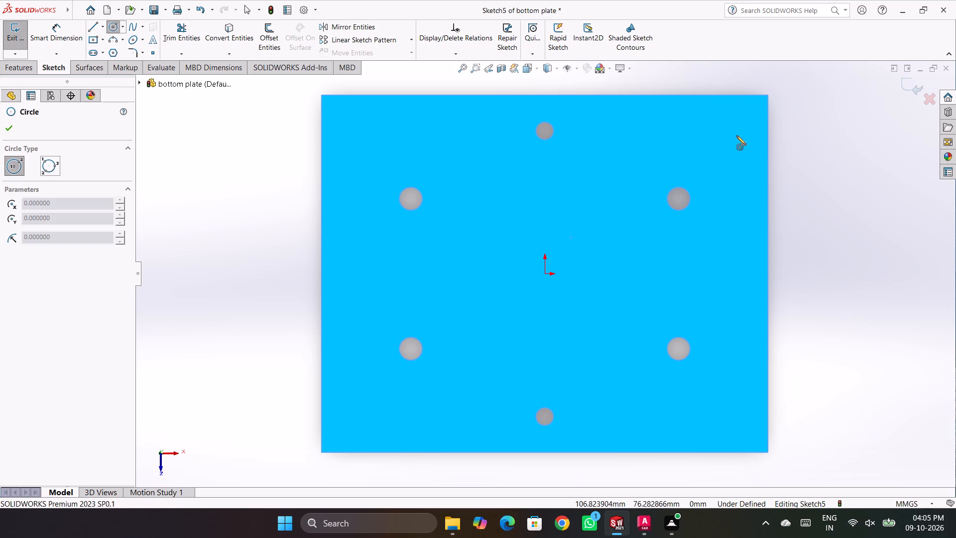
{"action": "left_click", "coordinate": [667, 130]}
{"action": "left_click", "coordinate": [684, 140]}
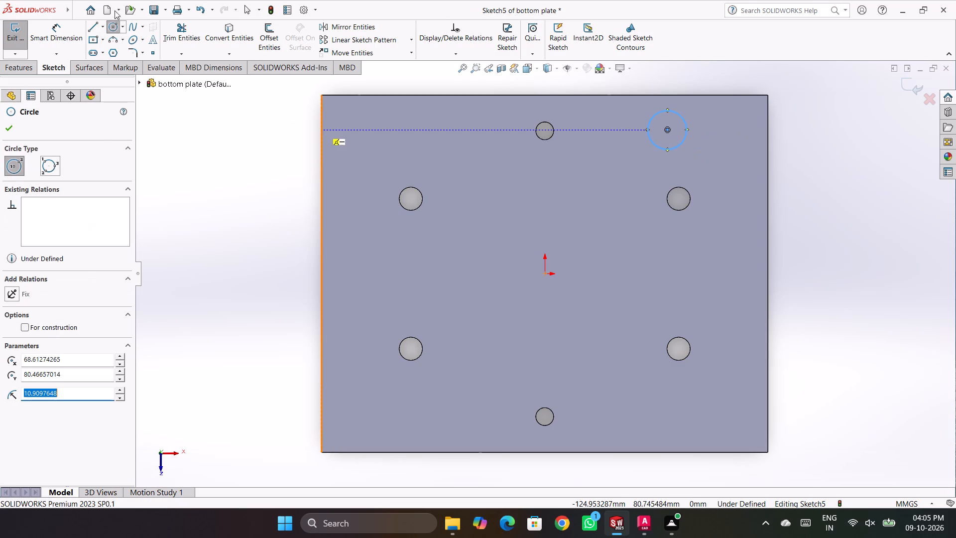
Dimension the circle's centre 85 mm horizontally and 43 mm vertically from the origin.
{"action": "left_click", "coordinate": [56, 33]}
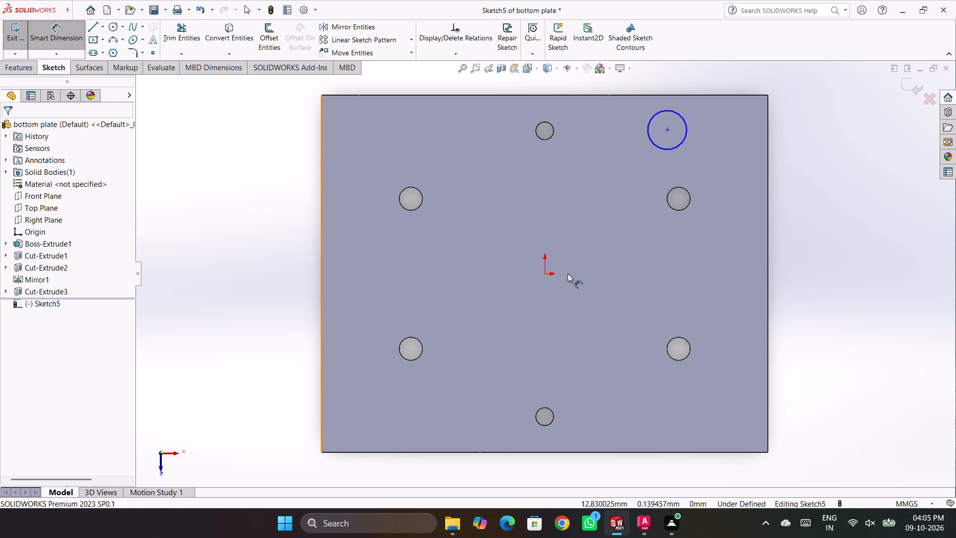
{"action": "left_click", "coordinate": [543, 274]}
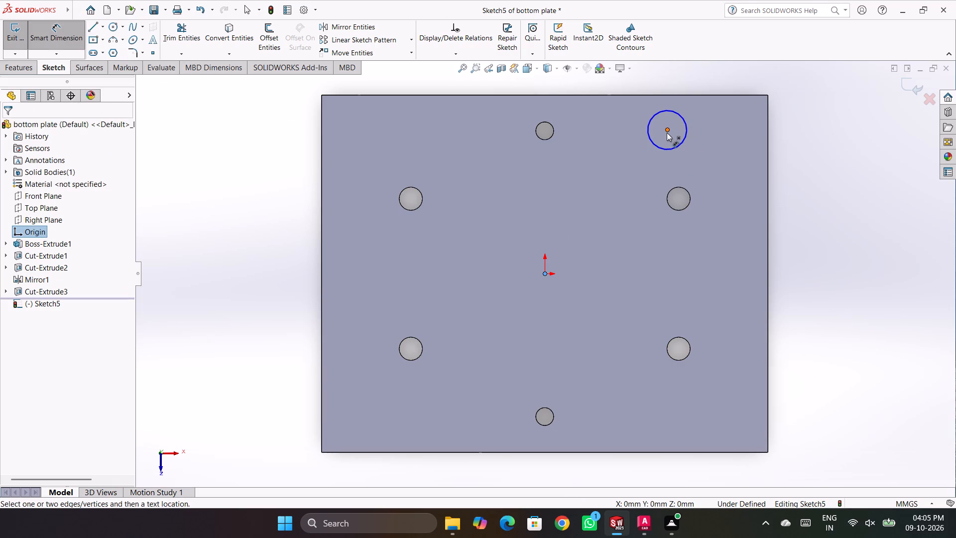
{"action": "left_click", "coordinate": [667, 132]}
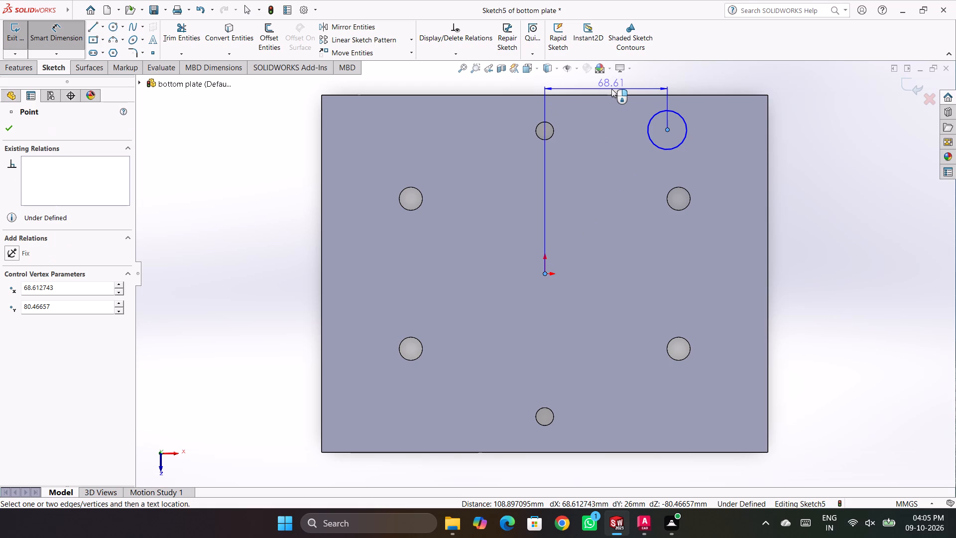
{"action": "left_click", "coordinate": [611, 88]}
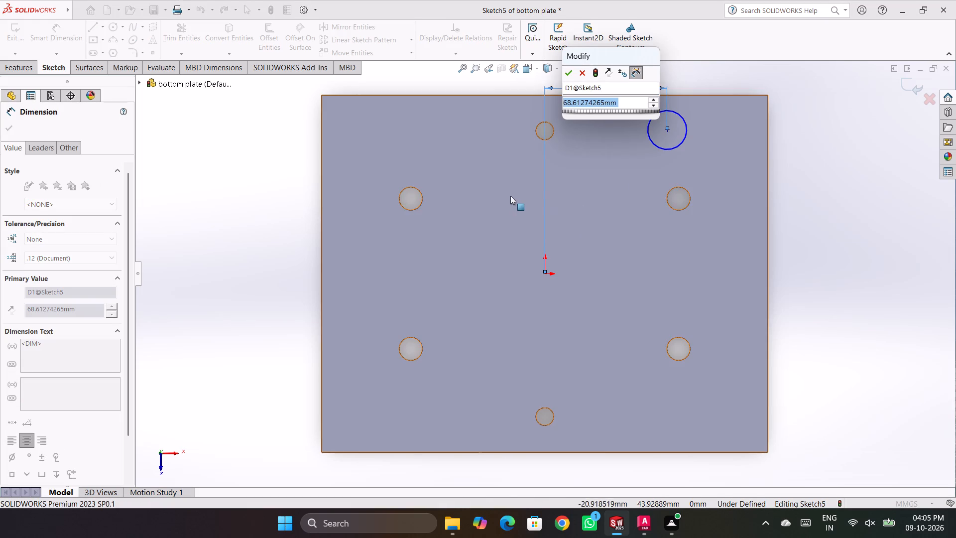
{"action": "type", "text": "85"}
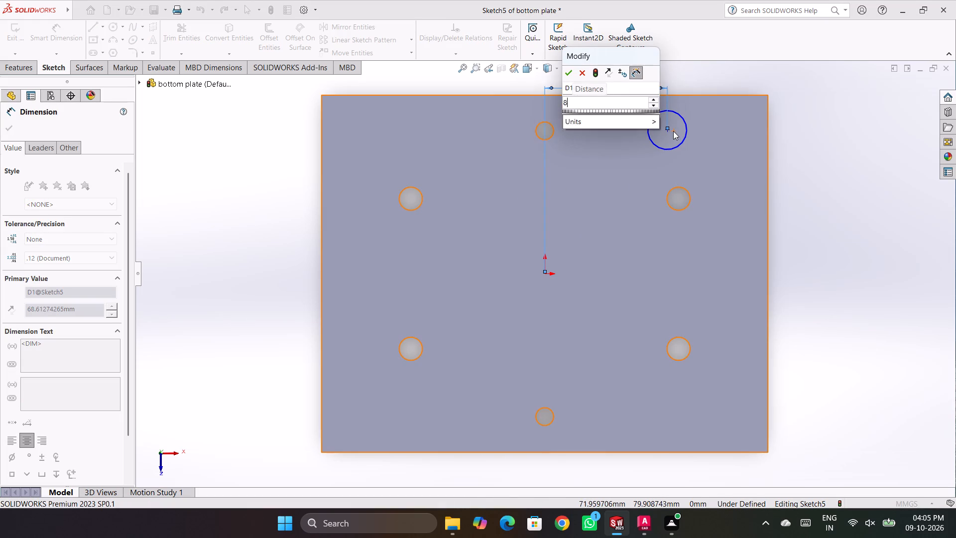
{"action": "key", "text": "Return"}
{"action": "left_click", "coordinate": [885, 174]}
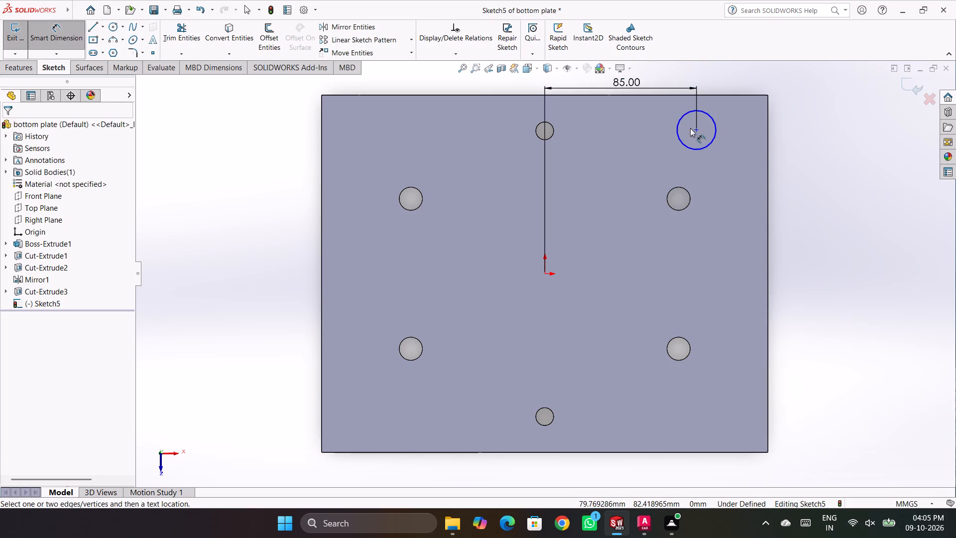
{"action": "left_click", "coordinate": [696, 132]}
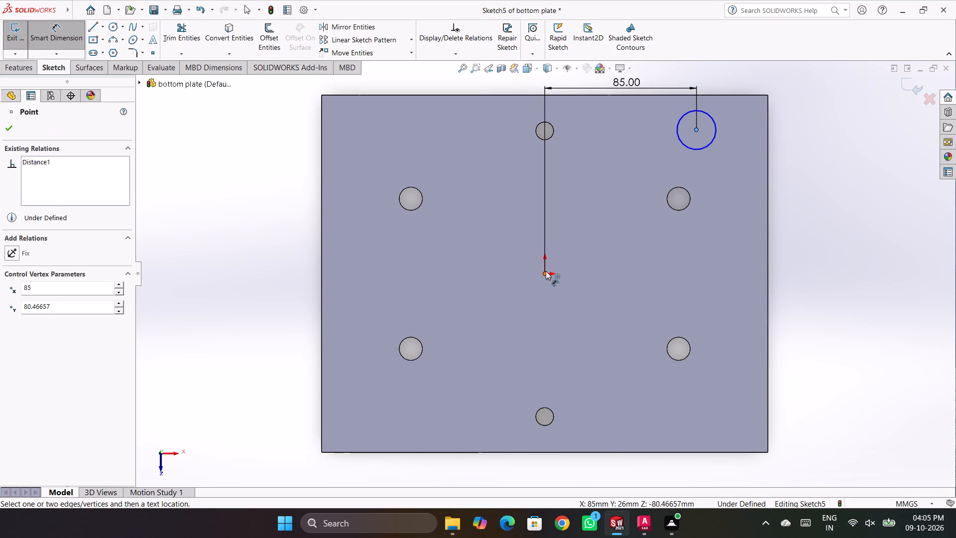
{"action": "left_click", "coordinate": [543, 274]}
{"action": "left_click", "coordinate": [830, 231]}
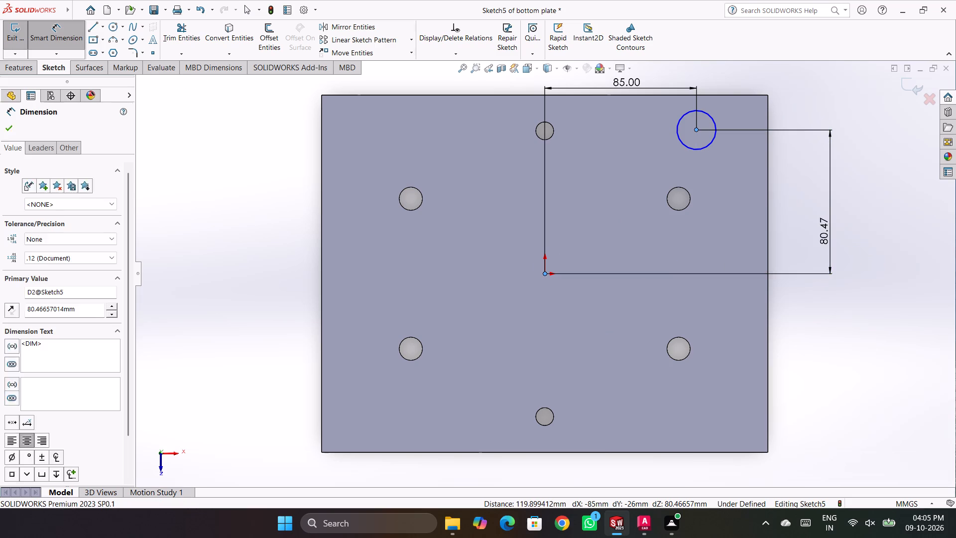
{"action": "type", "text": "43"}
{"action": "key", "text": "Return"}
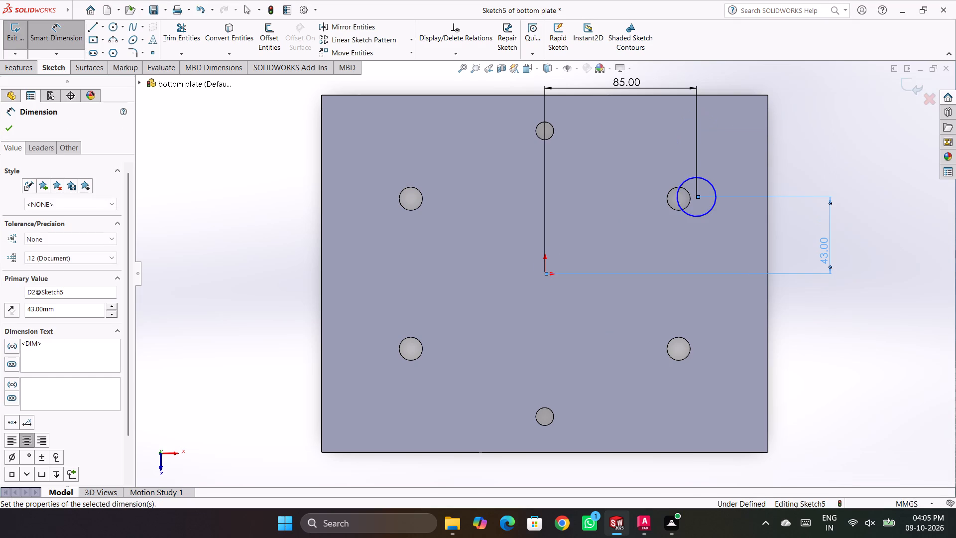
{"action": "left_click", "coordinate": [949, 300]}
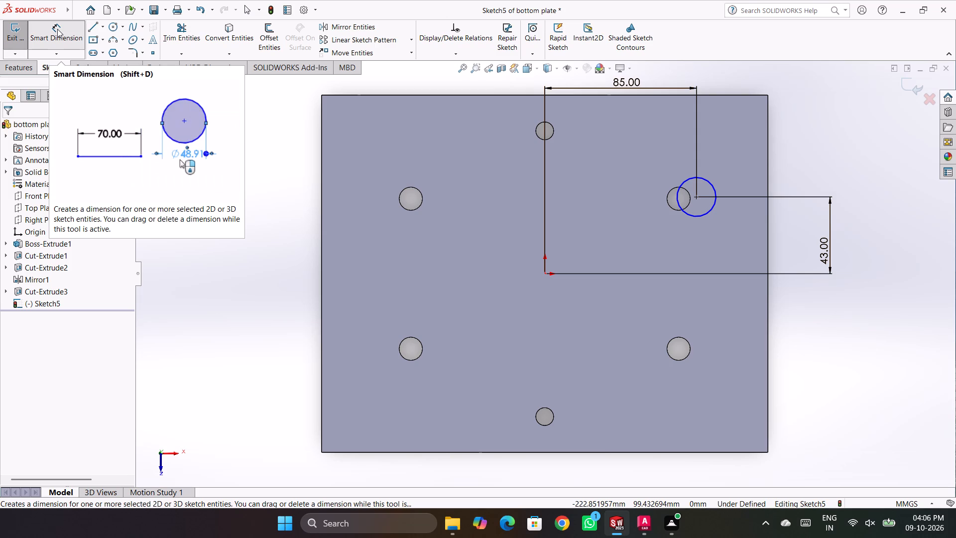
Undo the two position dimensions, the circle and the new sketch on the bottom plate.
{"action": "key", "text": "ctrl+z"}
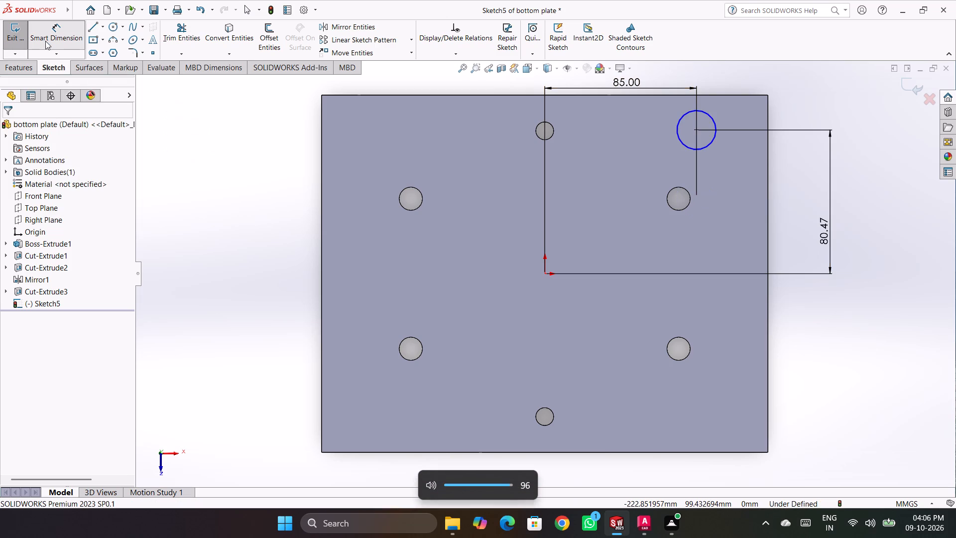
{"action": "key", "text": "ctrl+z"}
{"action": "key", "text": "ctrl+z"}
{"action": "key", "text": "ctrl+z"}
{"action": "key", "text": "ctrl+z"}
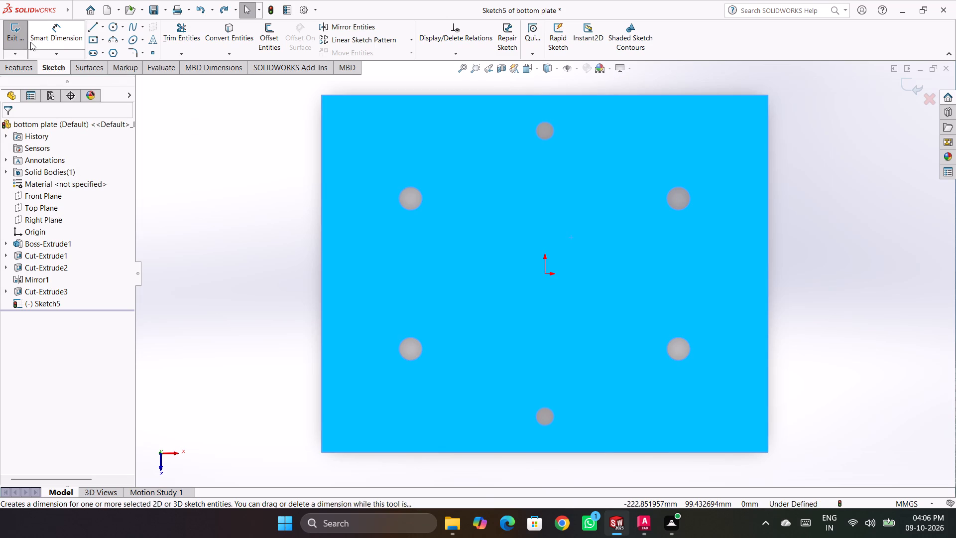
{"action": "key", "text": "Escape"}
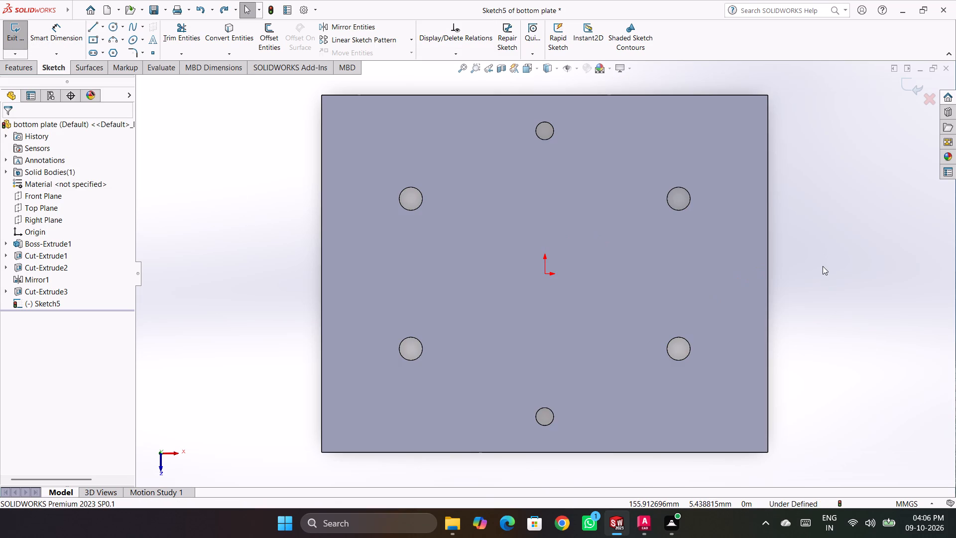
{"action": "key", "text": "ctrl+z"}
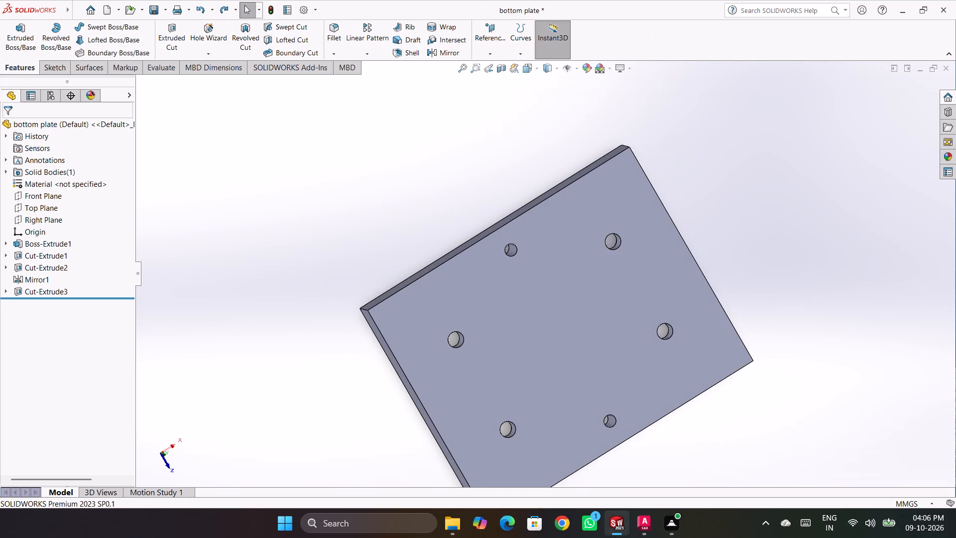
Switch to the Assem1 assembly and rebuild it with the modified bottom plate.
{"action": "left_click", "coordinate": [487, 457]}
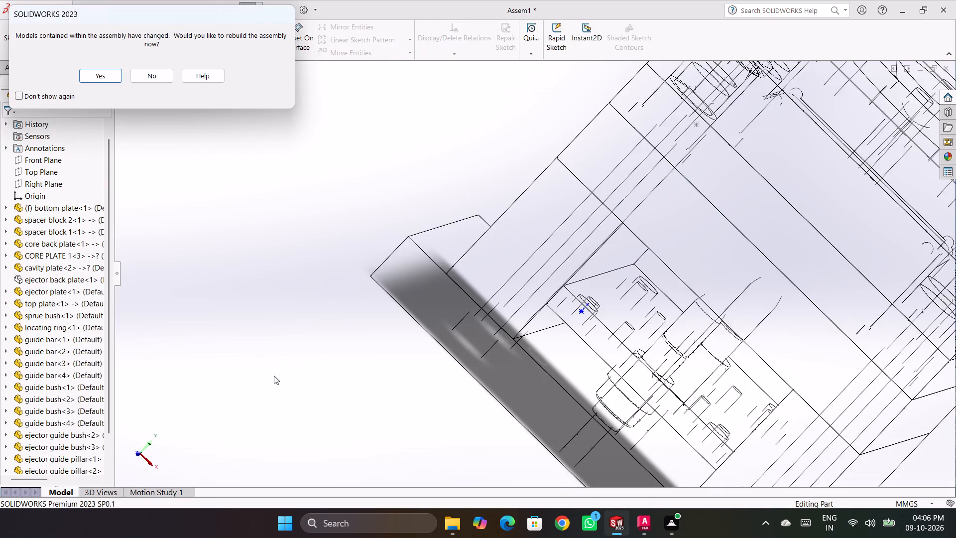
{"action": "left_click_drag", "start_coordinate": [272, 367], "coordinate": [278, 368]}
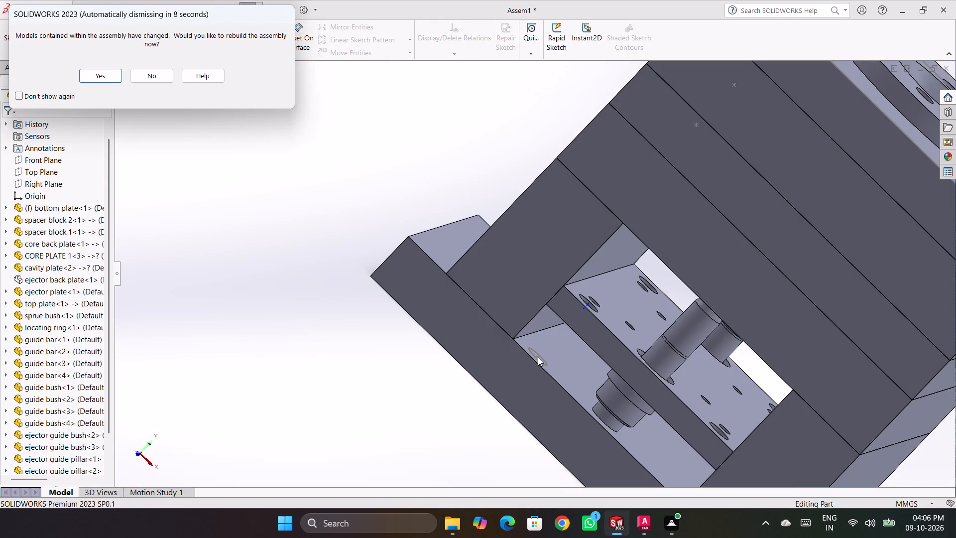
{"action": "left_click", "coordinate": [113, 70]}
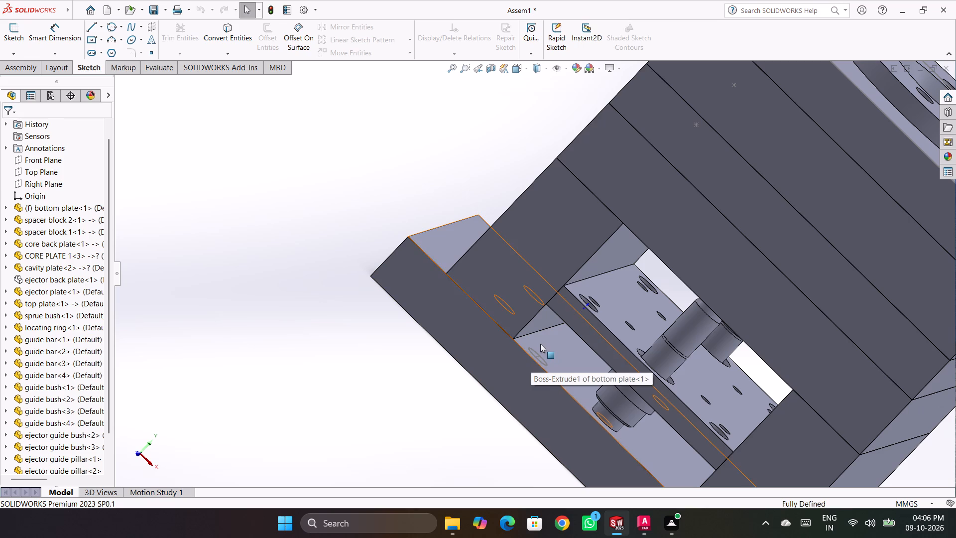
Examine the bottom plate's hole beneath the ejector plates through the mould's side opening from several angles.
{"action": "left_click", "coordinate": [380, 402]}
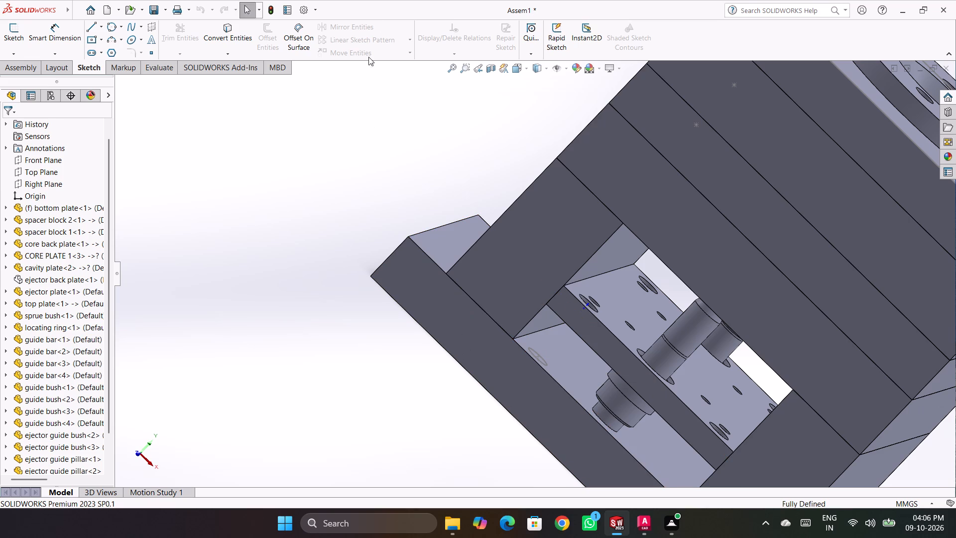
{"action": "left_click", "coordinate": [51, 71]}
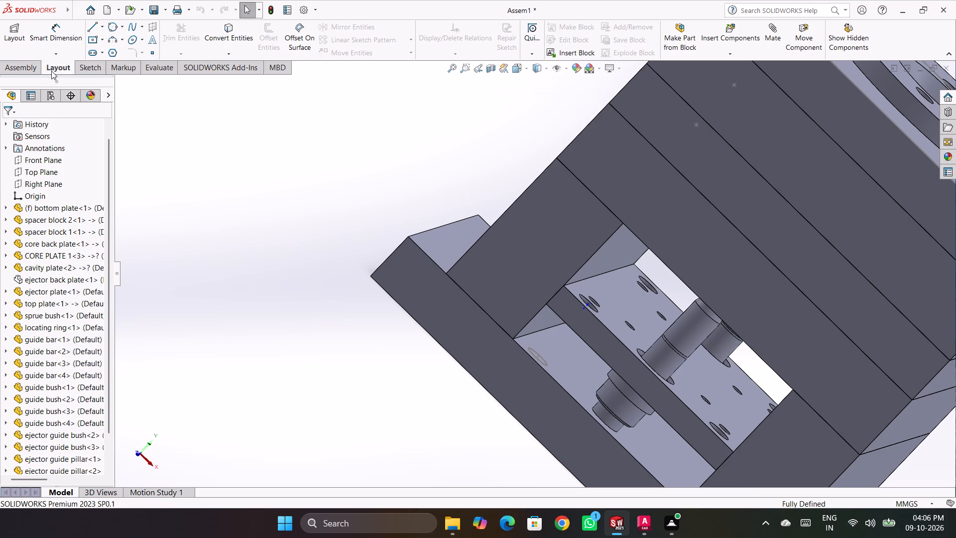
{"action": "left_click", "coordinate": [95, 71]}
{"action": "left_click_drag", "start_coordinate": [223, 168], "coordinate": [229, 172]}
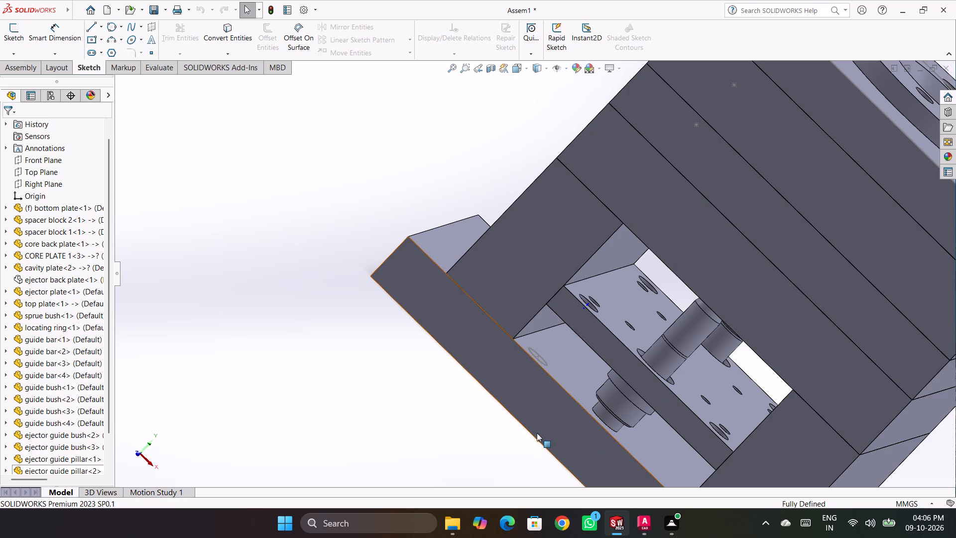
{"action": "scroll", "coordinate": [313, 456], "scroll_direction": "up", "scroll_amount": 1}
{"action": "middle_click_drag", "start_coordinate": [305, 456], "coordinate": [256, 443]}
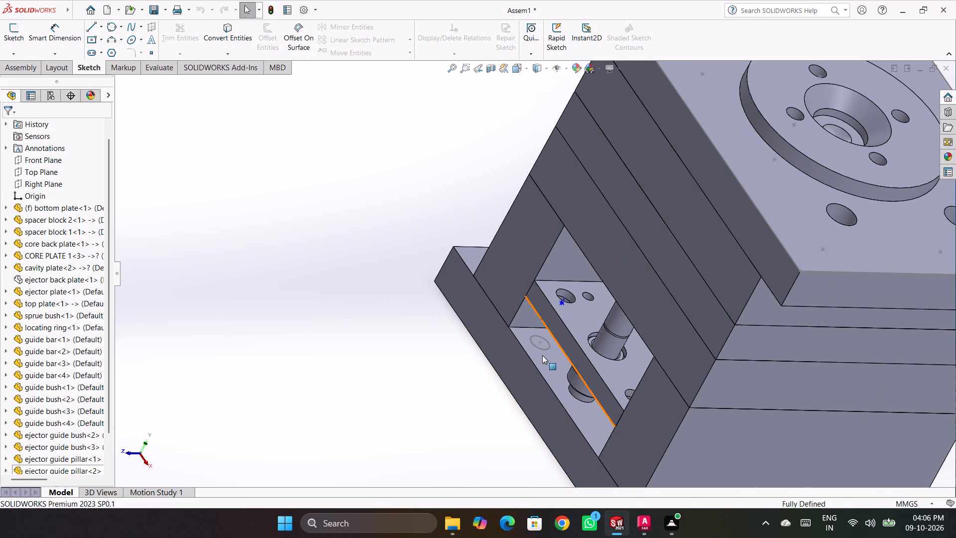
{"action": "left_click", "coordinate": [545, 346]}
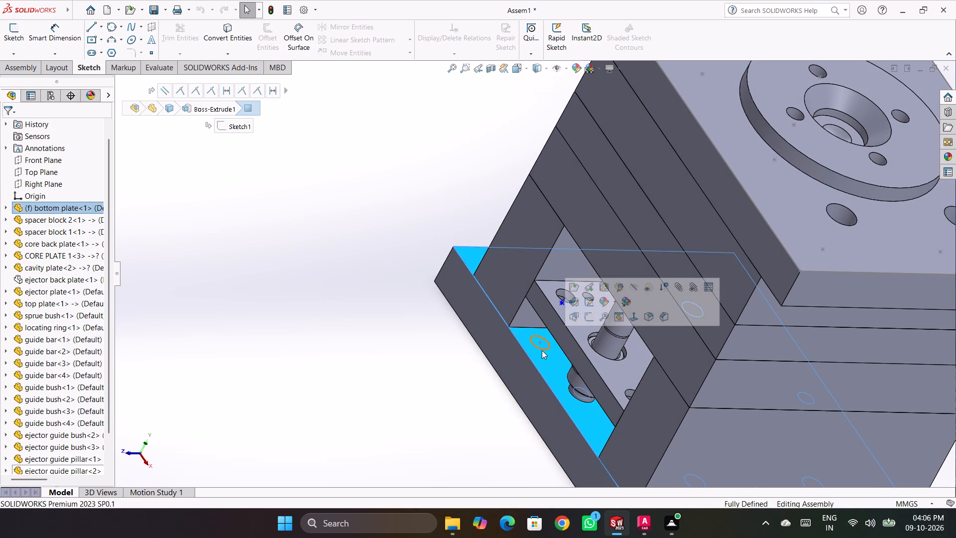
{"action": "left_click", "coordinate": [542, 350]}
{"action": "left_click", "coordinate": [400, 390]}
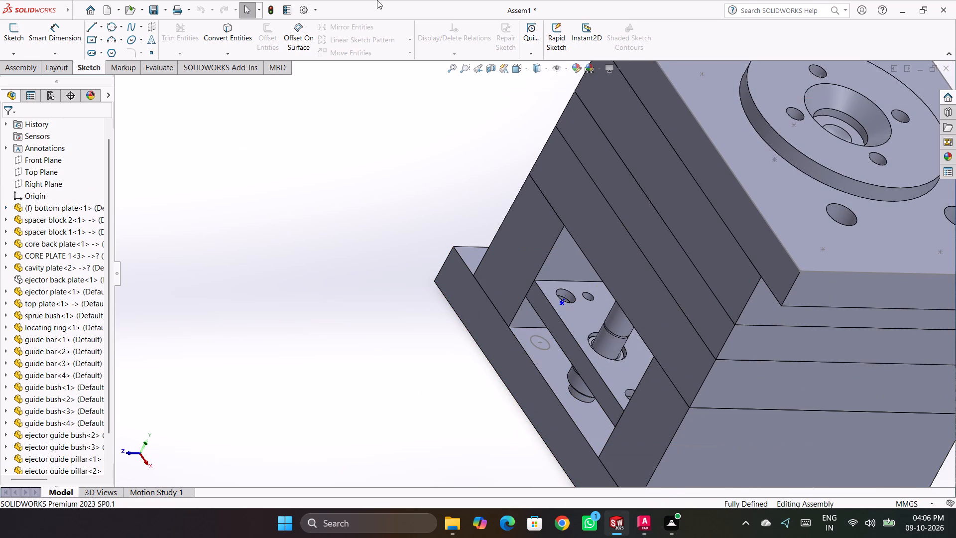
{"action": "left_click", "coordinate": [279, 229]}
{"action": "middle_click_drag", "start_coordinate": [405, 395], "coordinate": [465, 414]}
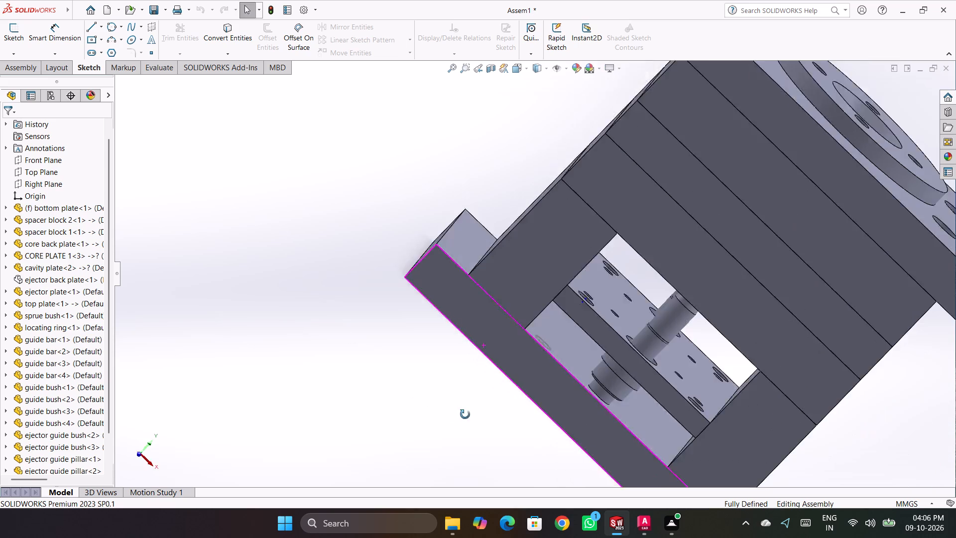
{"action": "middle_click_drag", "start_coordinate": [465, 414], "coordinate": [431, 485]}
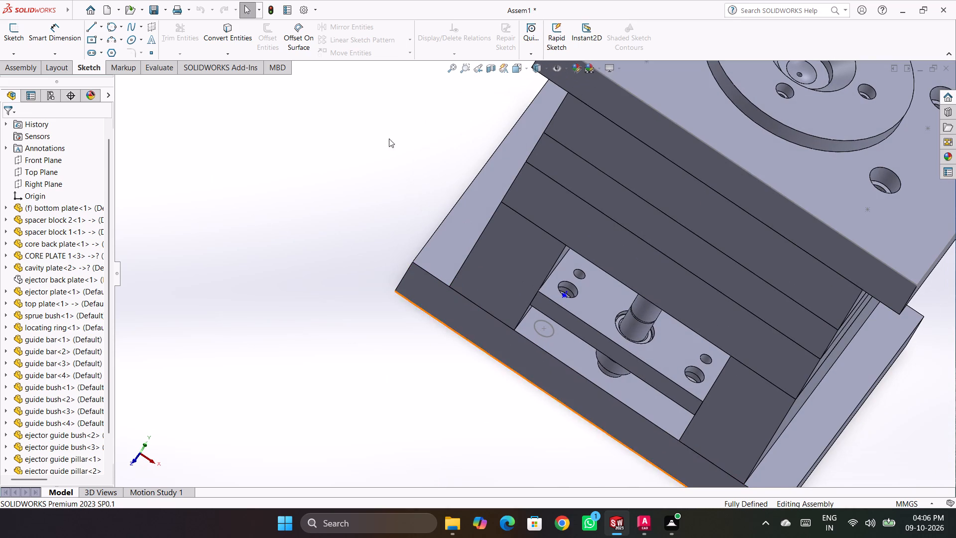
Examine the ejector plate's corner holes through the mould's side opening, comparing their position with the bottom plate beneath.
{"action": "left_click", "coordinate": [221, 40]}
{"action": "left_click", "coordinate": [229, 28]}
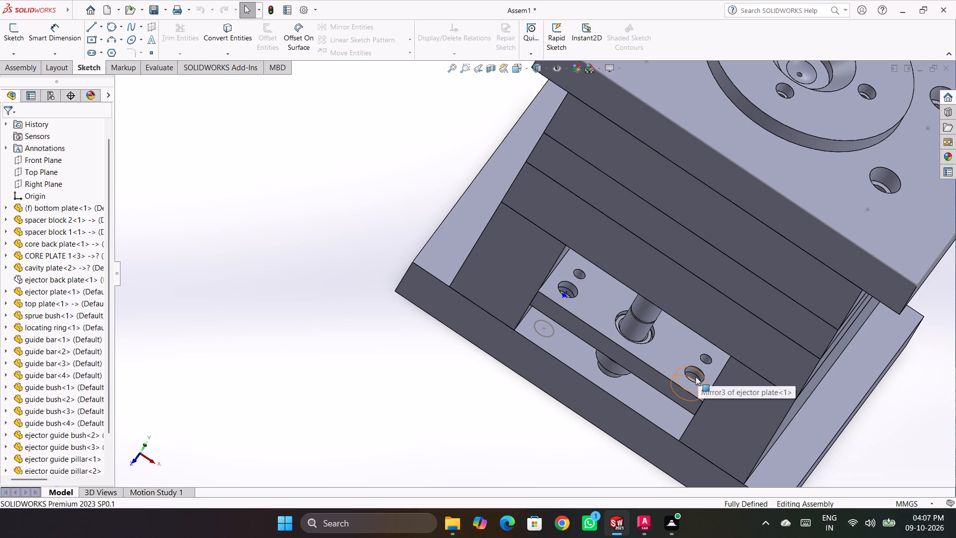
{"action": "scroll", "coordinate": [689, 370], "scroll_direction": "down", "scroll_amount": 8}
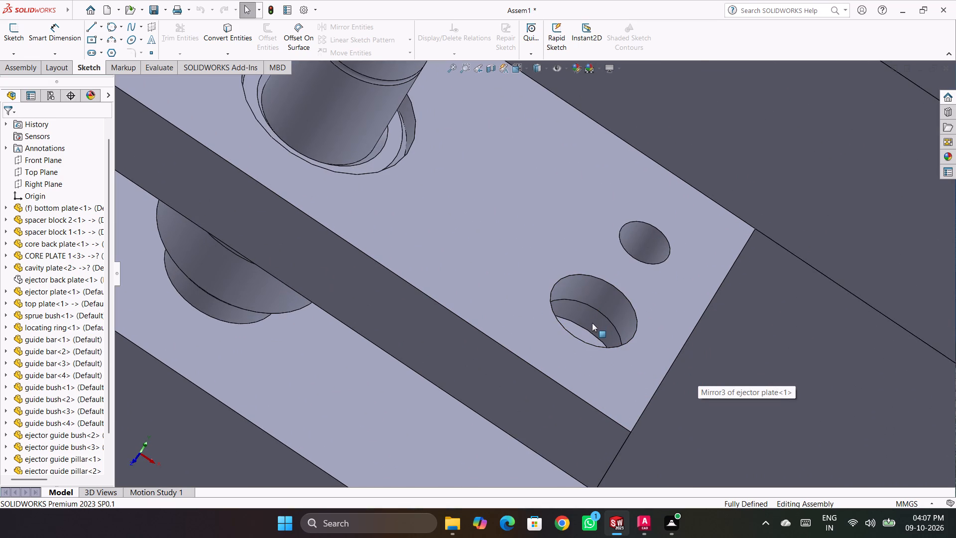
{"action": "scroll", "coordinate": [624, 344], "scroll_direction": "up", "scroll_amount": 2}
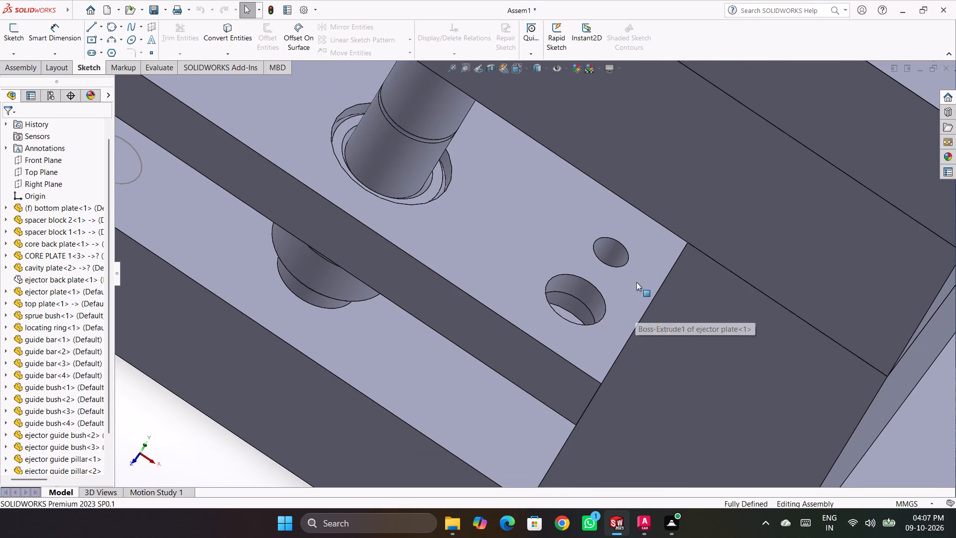
{"action": "middle_click_drag", "start_coordinate": [612, 259], "coordinate": [595, 313]}
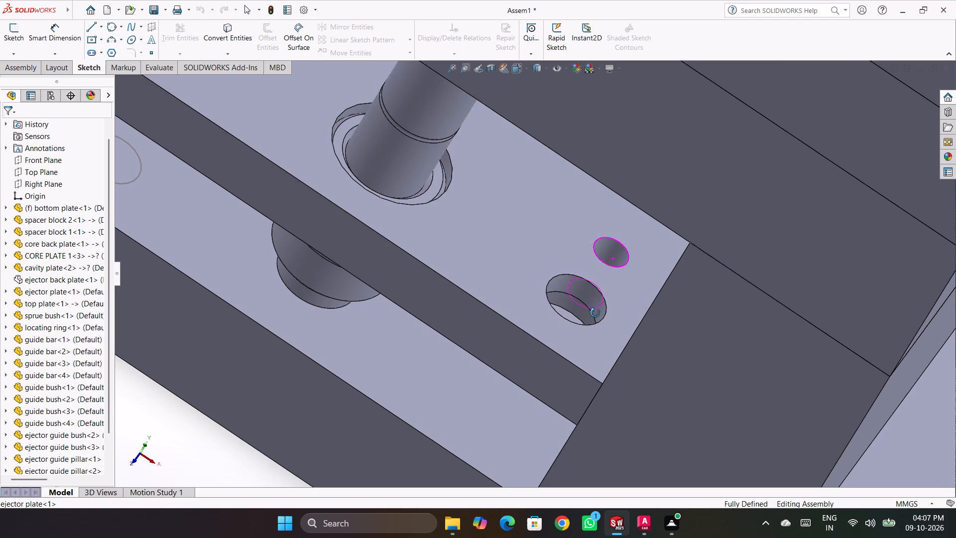
{"action": "middle_click_drag", "start_coordinate": [595, 313], "coordinate": [598, 308]}
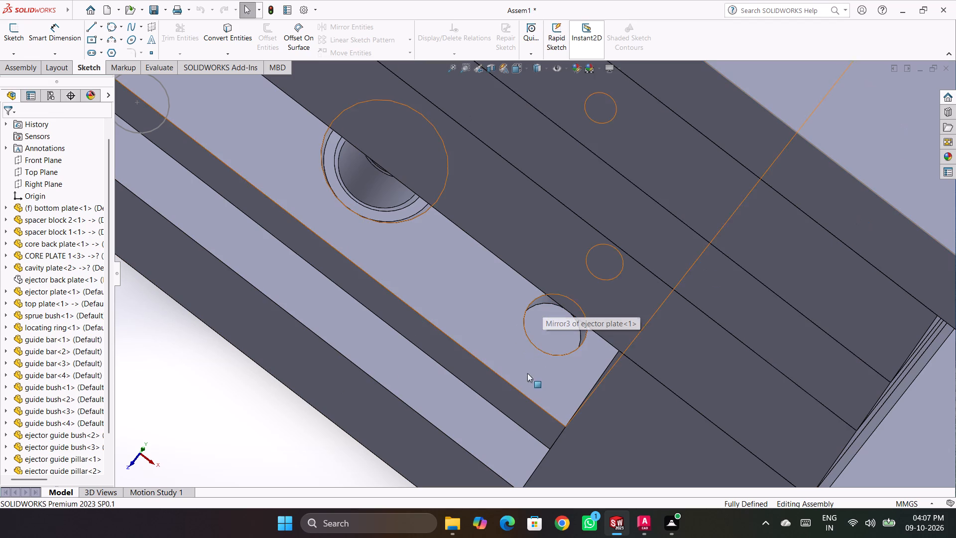
{"action": "key", "text": "Escape"}
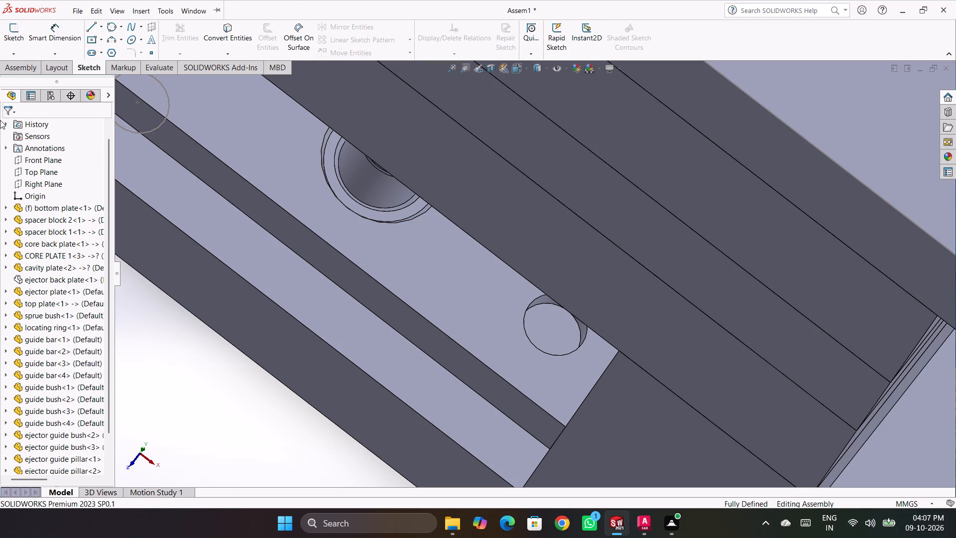
{"action": "key", "text": "Escape"}
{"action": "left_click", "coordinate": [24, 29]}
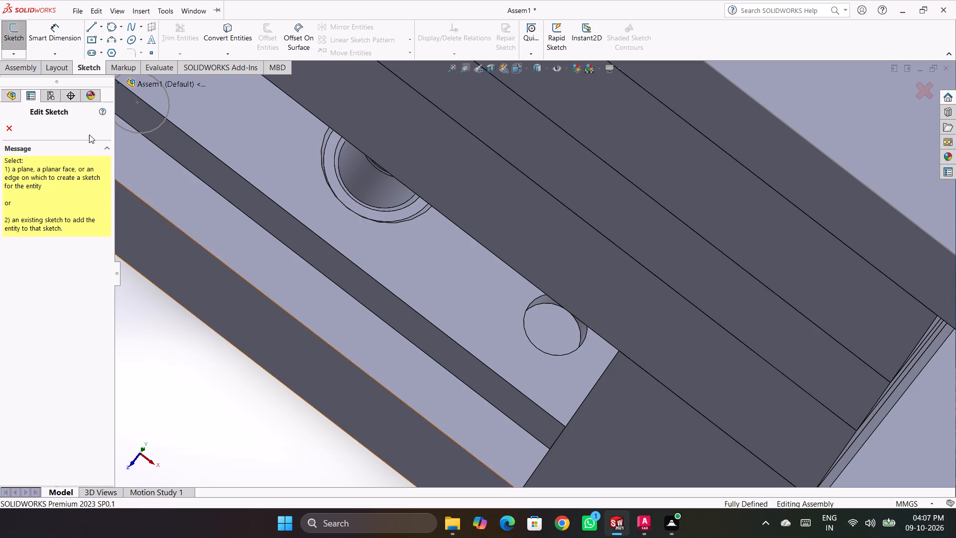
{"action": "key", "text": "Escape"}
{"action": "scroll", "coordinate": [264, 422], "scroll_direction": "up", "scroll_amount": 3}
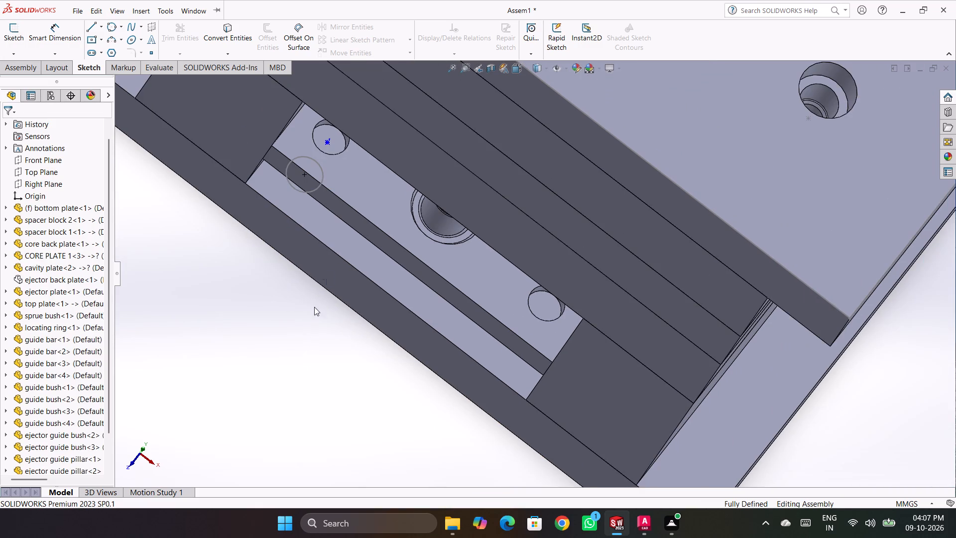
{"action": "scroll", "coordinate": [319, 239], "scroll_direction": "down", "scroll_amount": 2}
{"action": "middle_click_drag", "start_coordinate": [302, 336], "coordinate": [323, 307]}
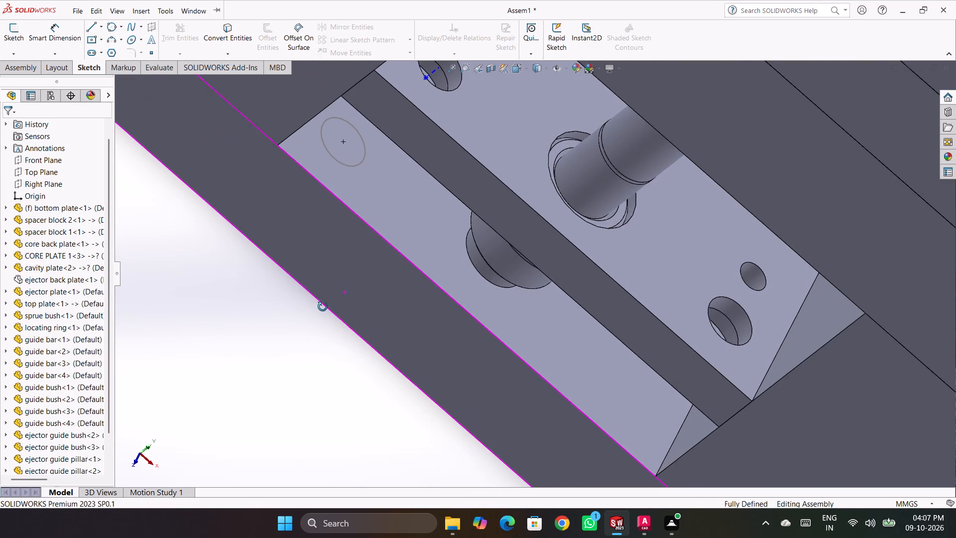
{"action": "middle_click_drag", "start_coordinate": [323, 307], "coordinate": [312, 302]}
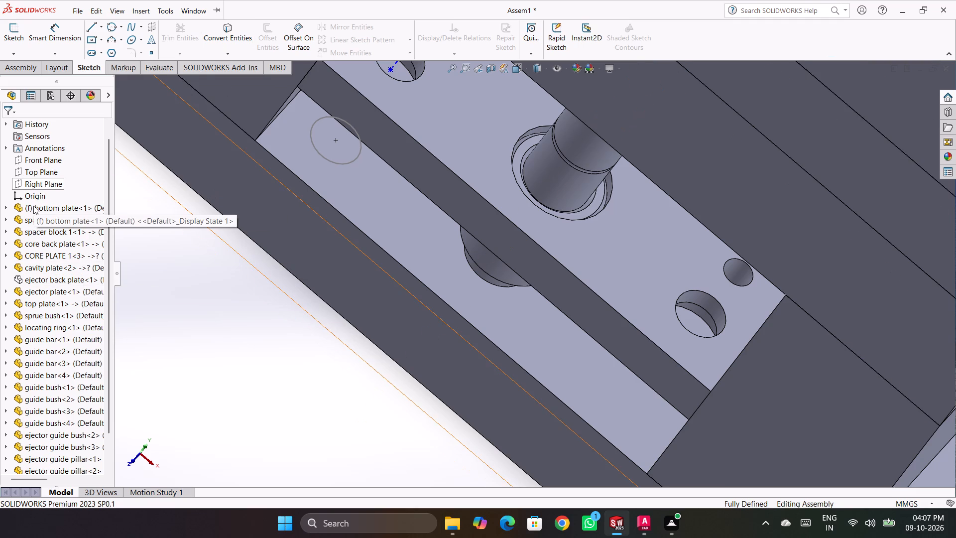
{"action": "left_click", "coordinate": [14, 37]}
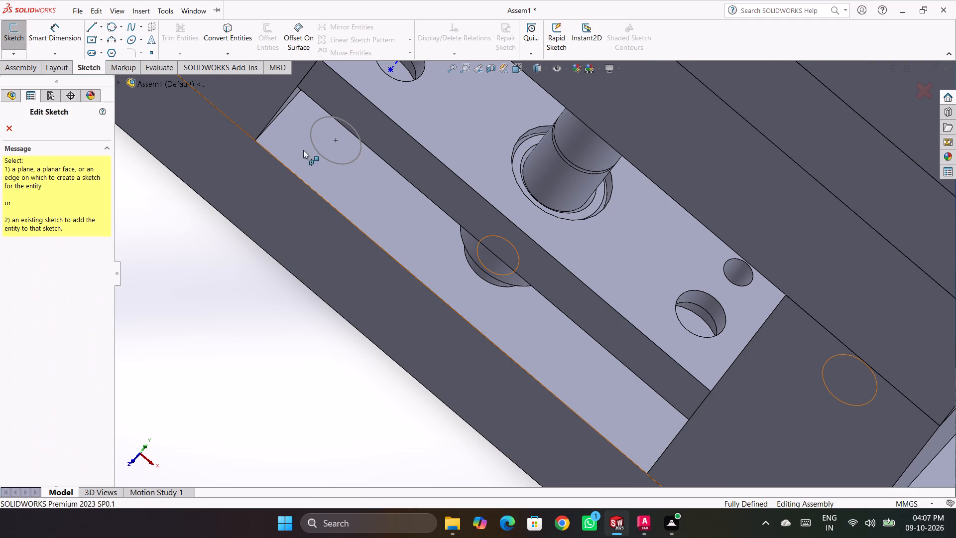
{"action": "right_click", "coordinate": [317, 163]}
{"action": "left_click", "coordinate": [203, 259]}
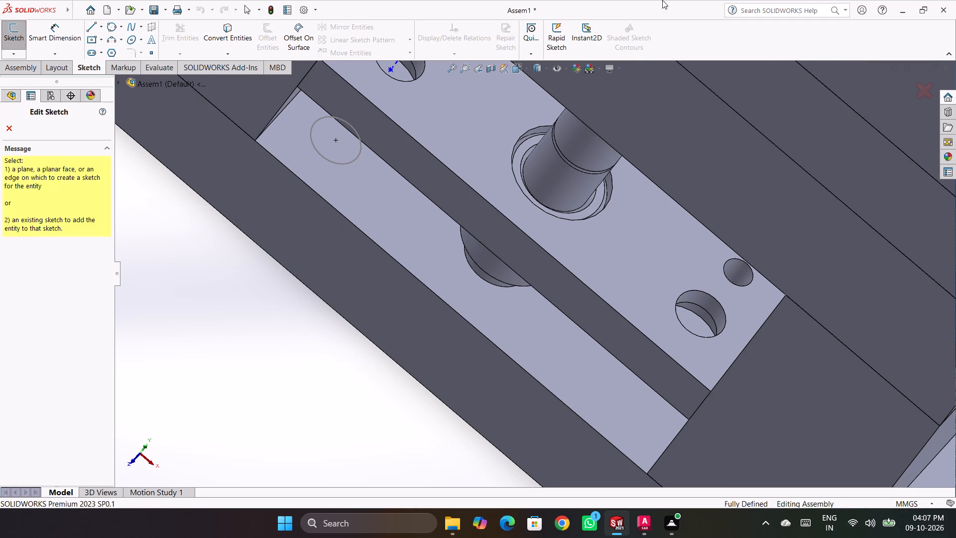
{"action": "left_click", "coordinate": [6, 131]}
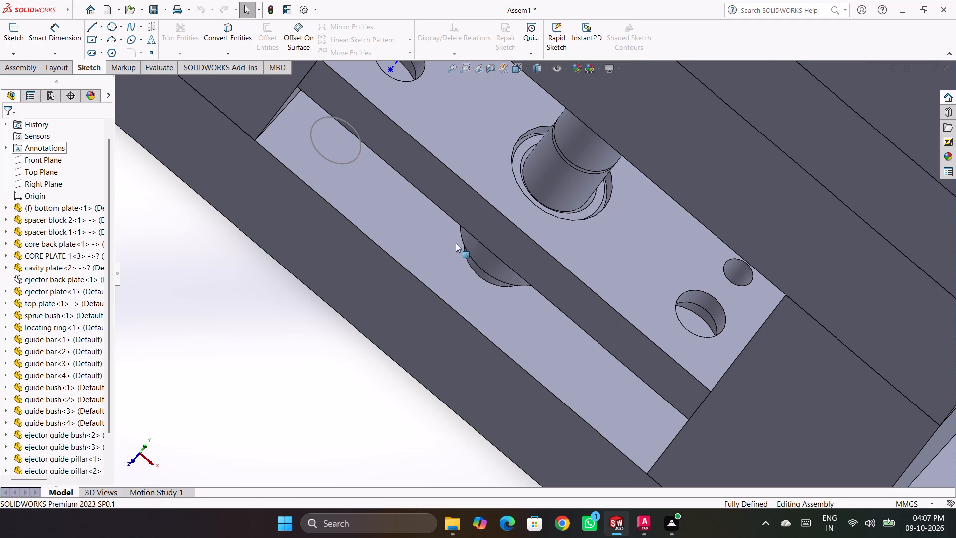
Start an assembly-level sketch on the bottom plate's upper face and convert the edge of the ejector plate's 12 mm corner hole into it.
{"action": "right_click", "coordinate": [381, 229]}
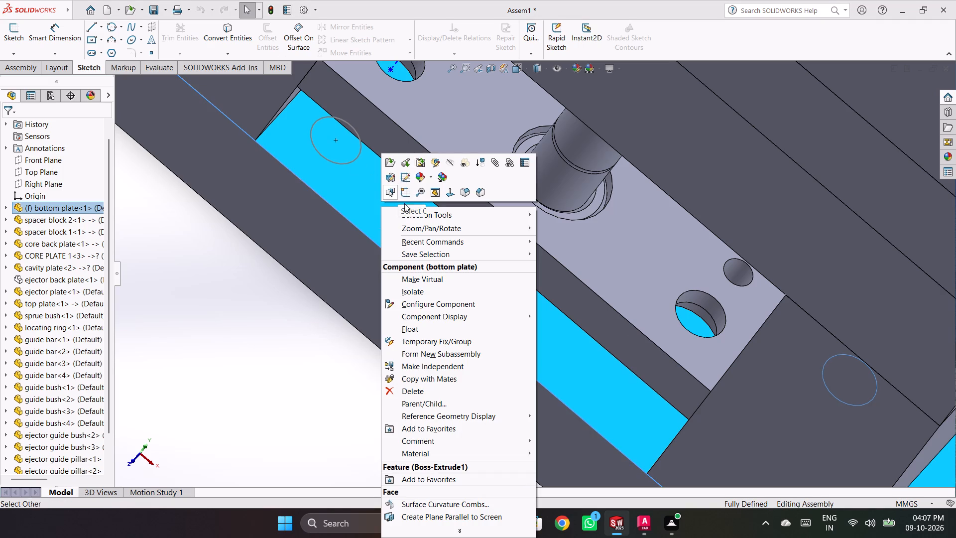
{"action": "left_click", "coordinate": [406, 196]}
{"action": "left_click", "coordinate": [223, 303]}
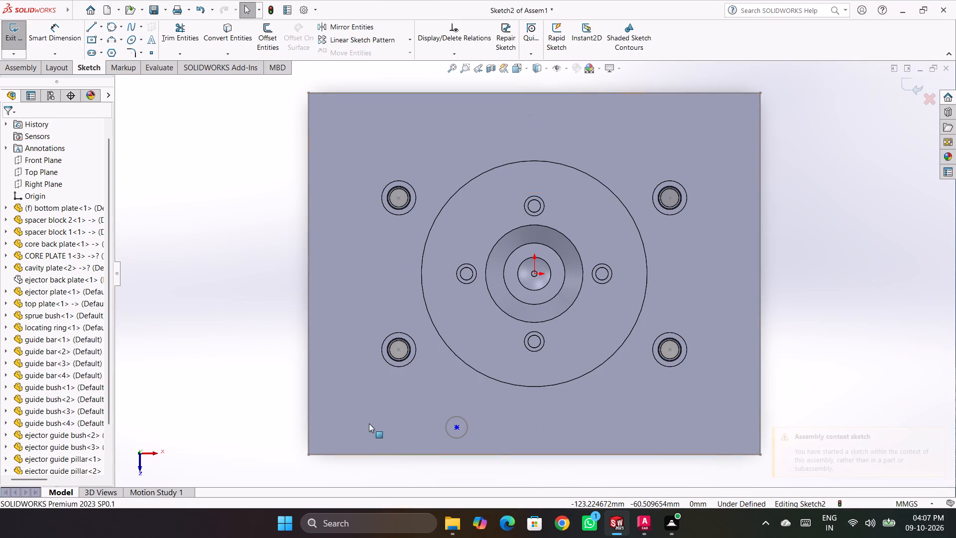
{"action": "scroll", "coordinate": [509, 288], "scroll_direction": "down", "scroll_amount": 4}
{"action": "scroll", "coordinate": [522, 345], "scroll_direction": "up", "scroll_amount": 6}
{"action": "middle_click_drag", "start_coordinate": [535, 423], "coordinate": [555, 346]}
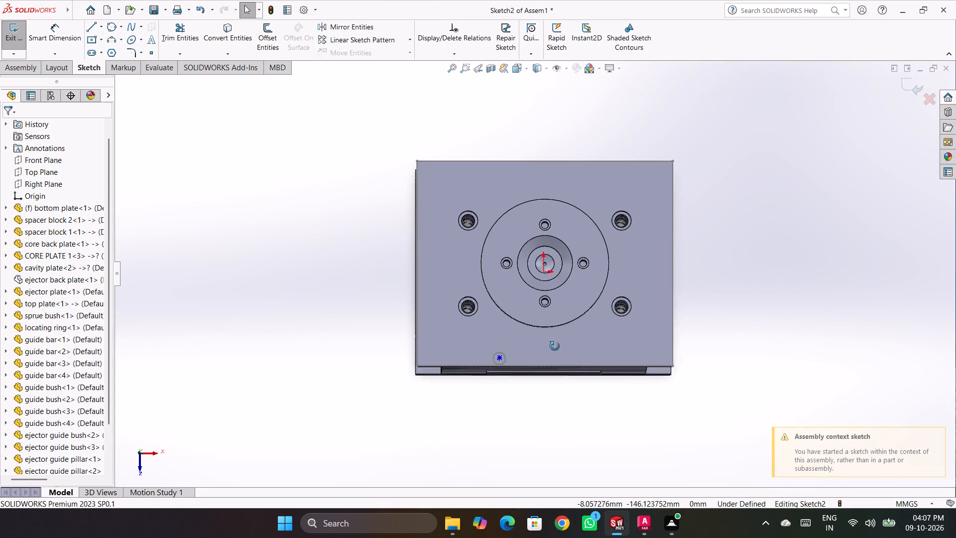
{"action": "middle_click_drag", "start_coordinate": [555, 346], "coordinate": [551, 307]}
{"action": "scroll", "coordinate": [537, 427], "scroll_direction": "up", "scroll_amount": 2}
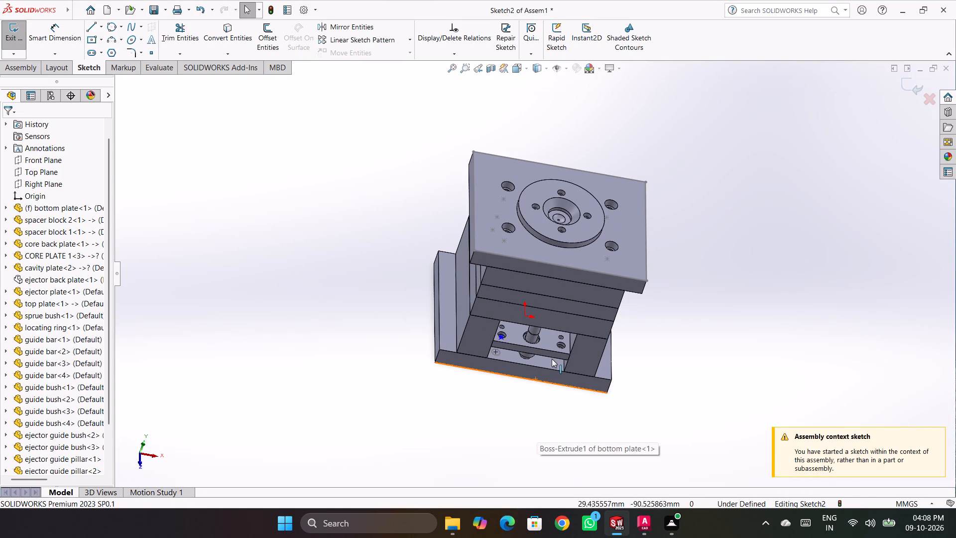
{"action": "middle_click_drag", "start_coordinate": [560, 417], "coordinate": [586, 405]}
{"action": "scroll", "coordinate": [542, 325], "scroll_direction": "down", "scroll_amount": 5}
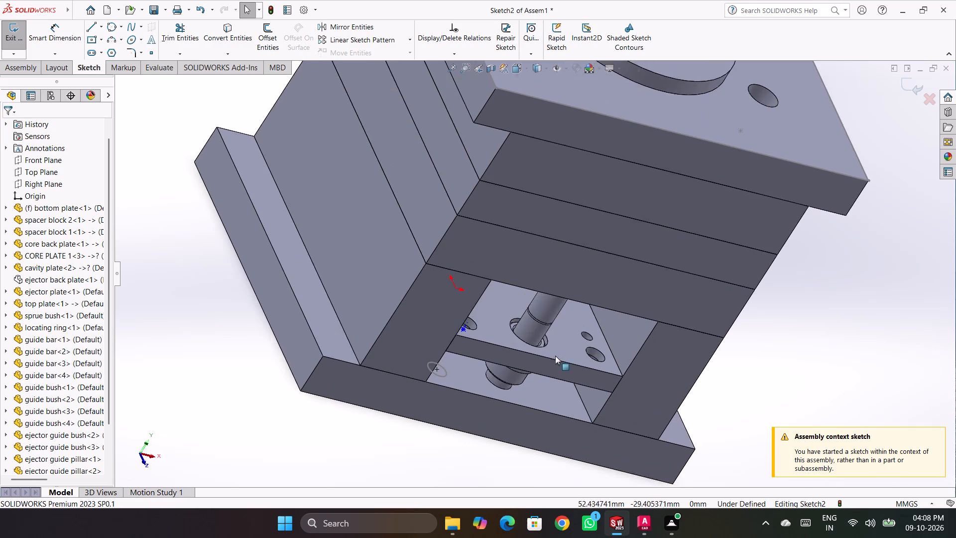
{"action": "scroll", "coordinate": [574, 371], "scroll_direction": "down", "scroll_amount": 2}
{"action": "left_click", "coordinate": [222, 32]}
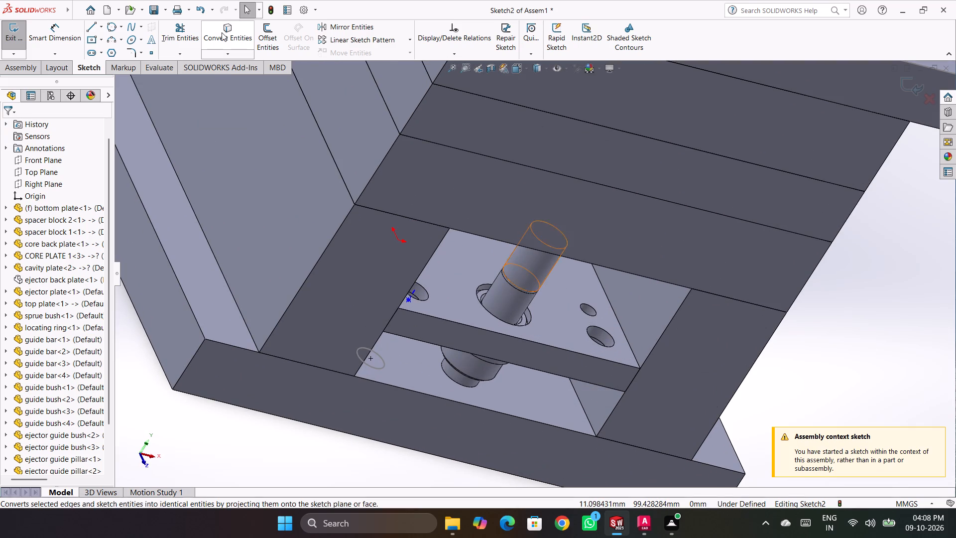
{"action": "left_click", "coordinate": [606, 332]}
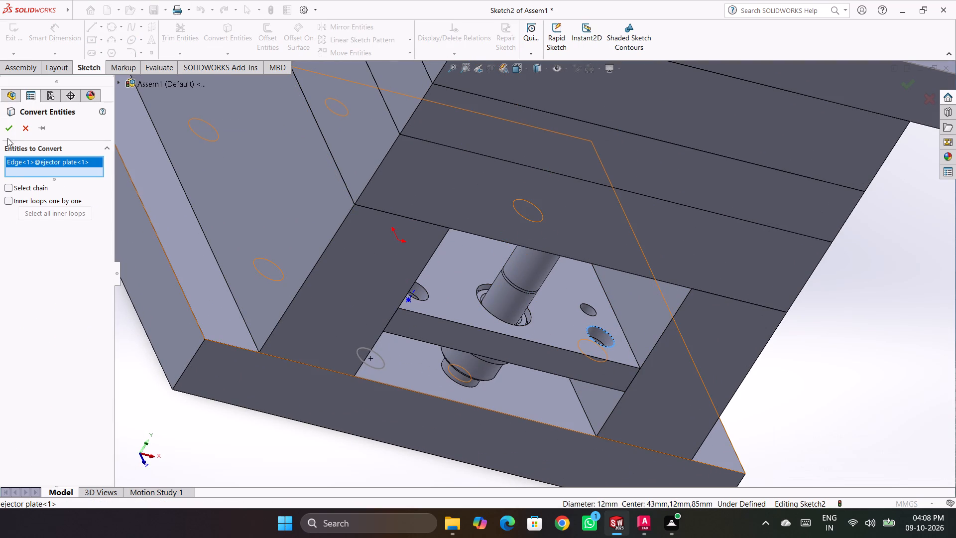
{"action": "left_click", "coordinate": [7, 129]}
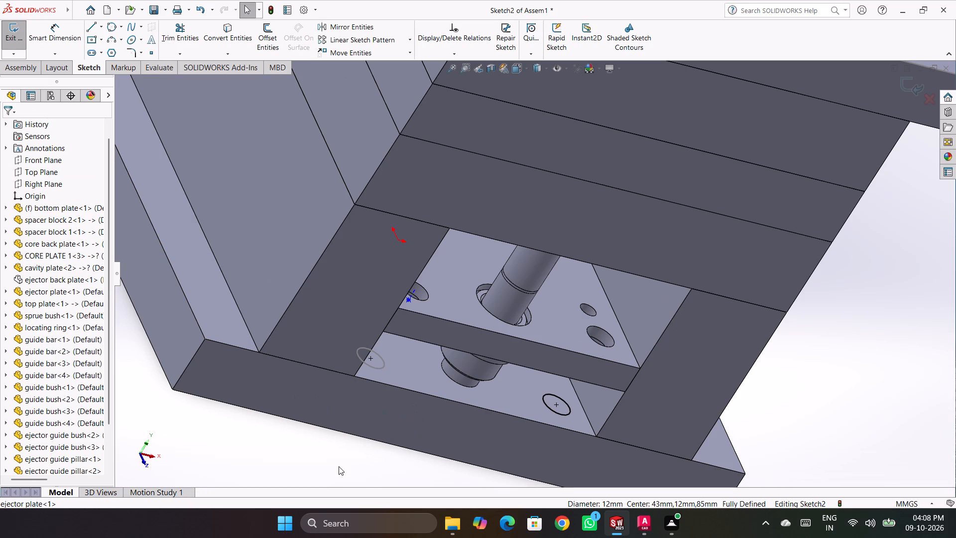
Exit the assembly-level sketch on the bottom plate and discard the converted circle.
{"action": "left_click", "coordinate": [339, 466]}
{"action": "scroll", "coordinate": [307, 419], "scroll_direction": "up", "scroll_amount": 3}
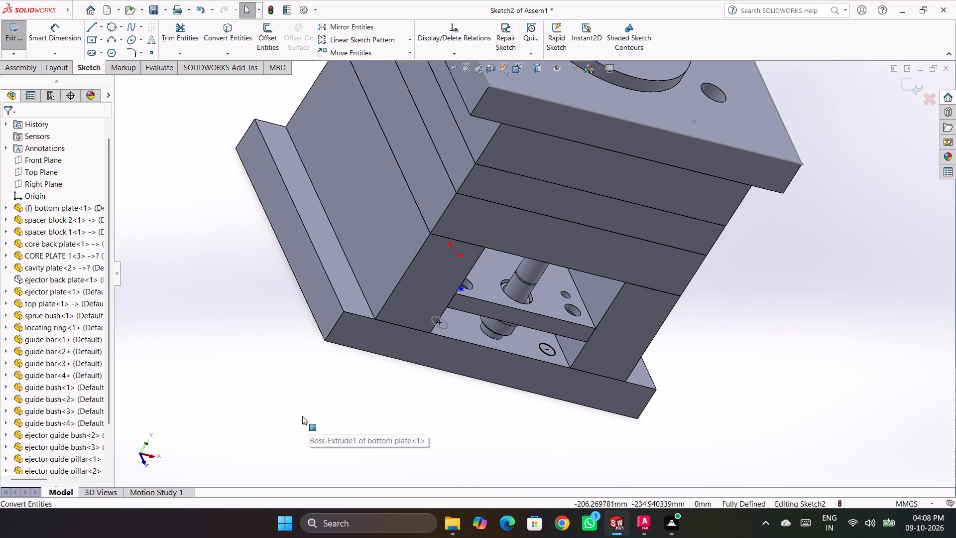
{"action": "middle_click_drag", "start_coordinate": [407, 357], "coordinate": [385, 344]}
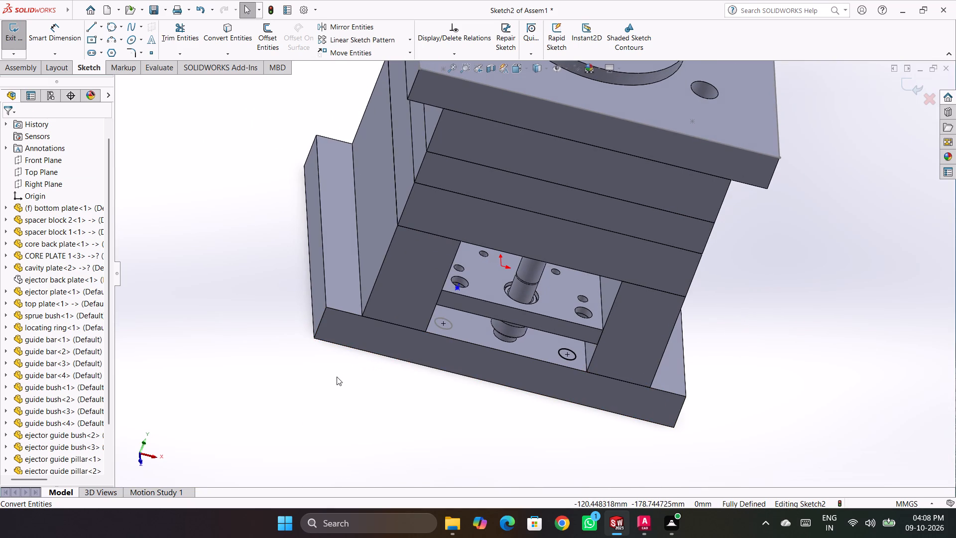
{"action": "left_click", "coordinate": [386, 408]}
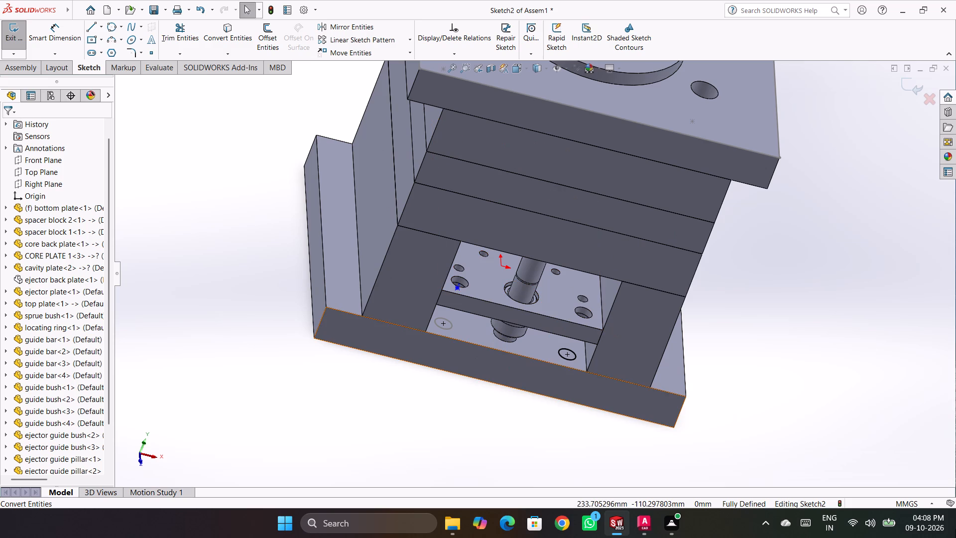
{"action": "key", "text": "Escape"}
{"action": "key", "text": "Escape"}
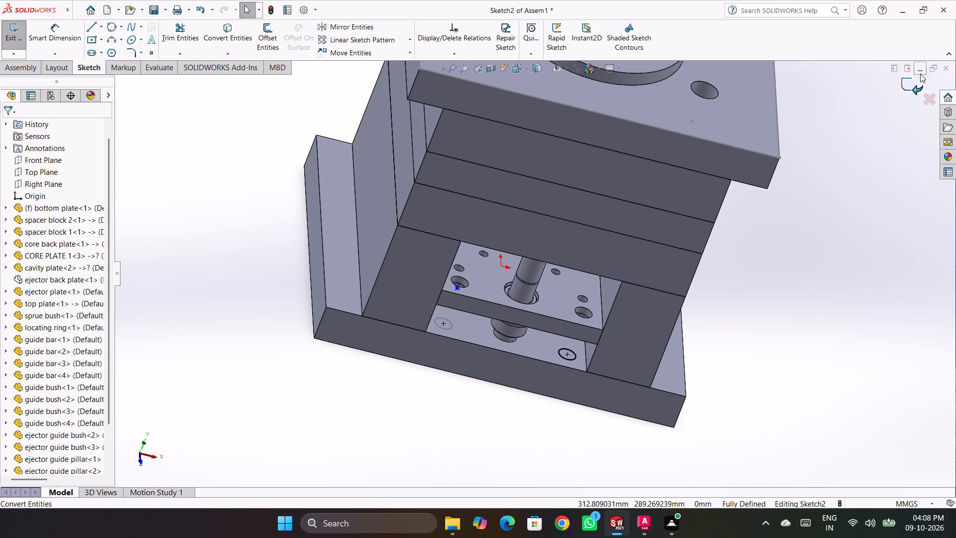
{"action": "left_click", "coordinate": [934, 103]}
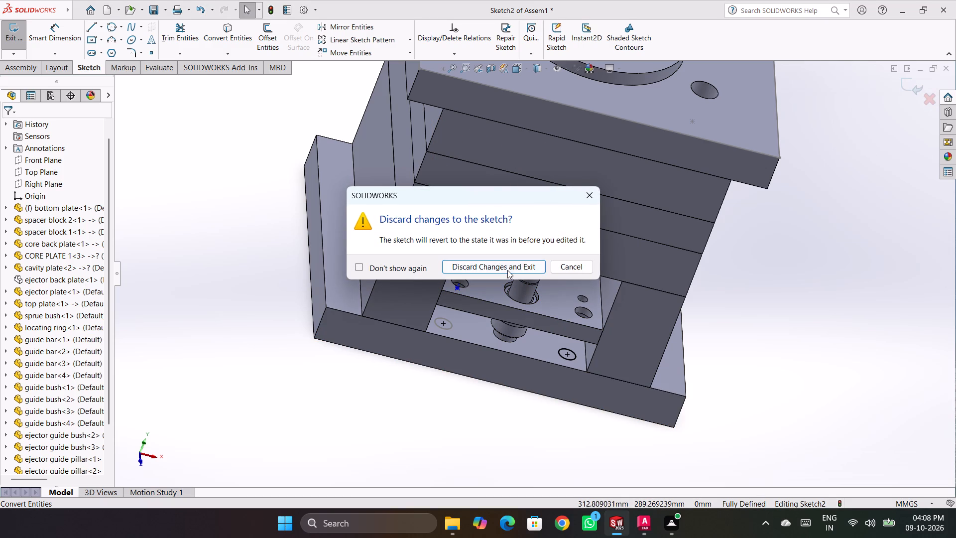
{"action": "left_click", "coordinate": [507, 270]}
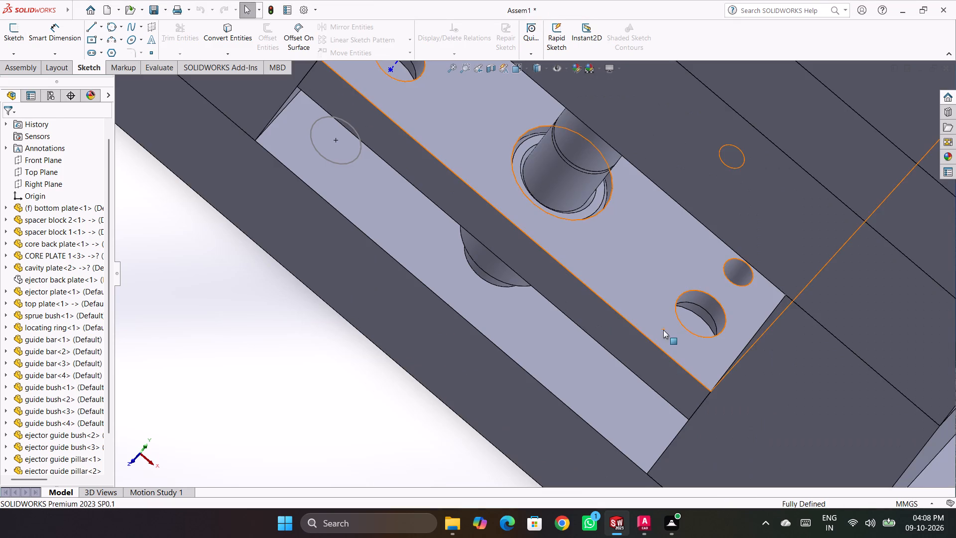
Edit the bottom plate in the context of the assembly and start a sketch on its upper face.
{"action": "scroll", "coordinate": [654, 321], "scroll_direction": "up", "scroll_amount": 7}
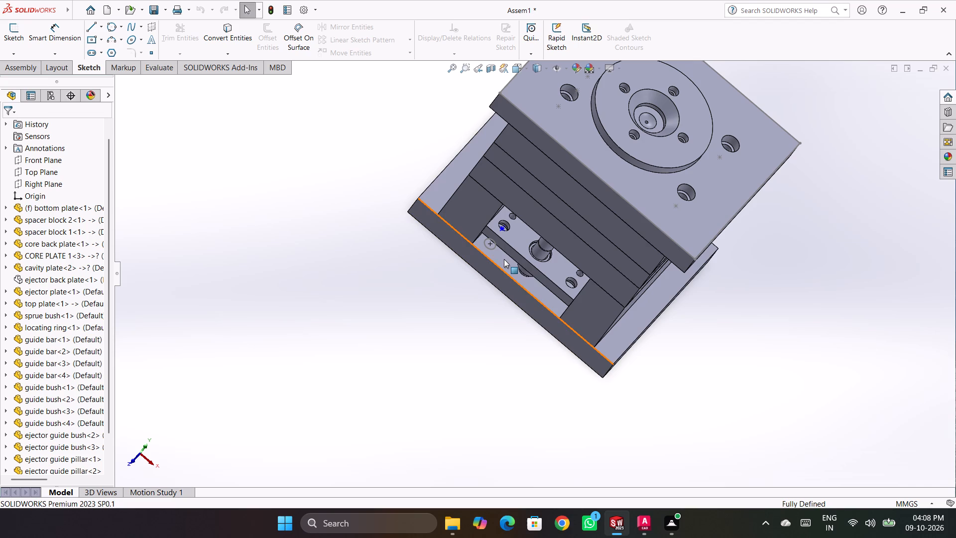
{"action": "left_click", "coordinate": [504, 259]}
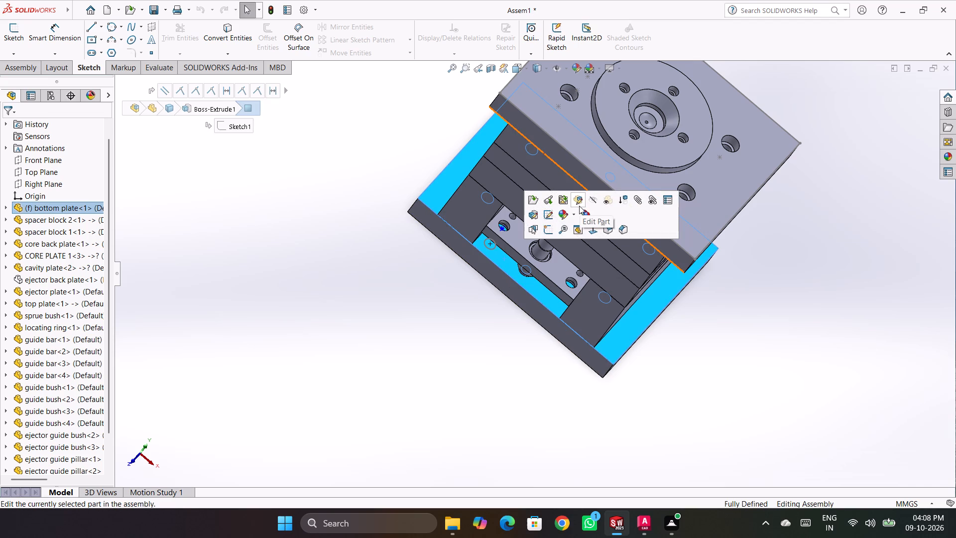
{"action": "left_click", "coordinate": [576, 204]}
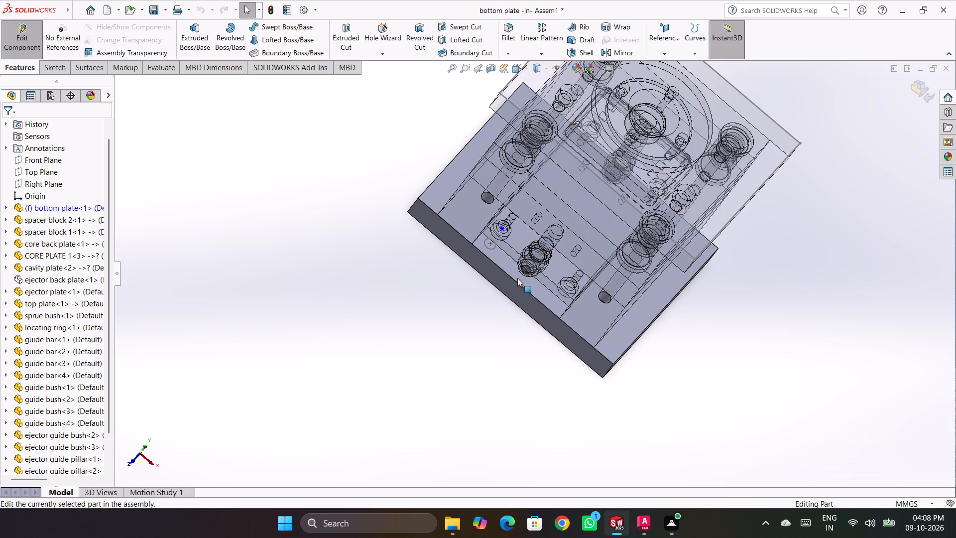
{"action": "left_click", "coordinate": [444, 190]}
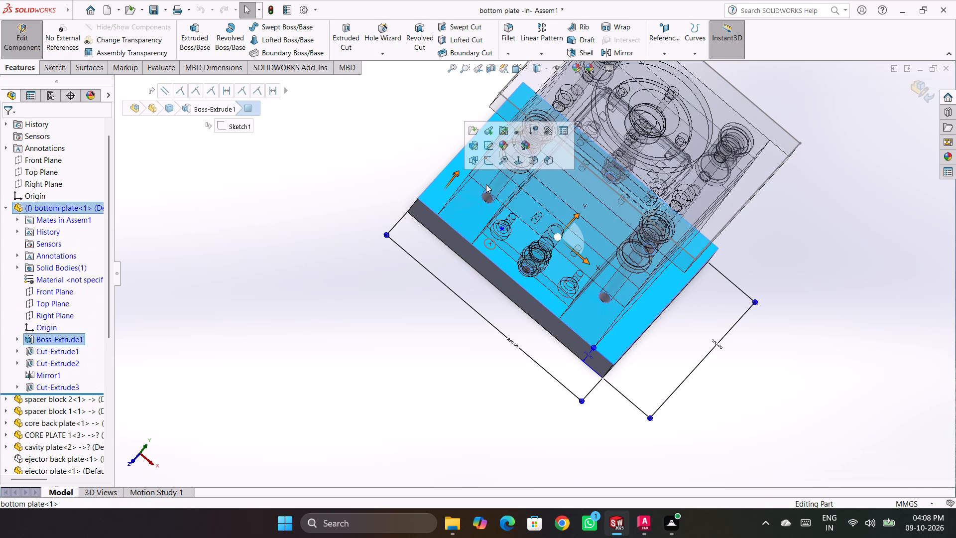
{"action": "left_click", "coordinate": [481, 161]}
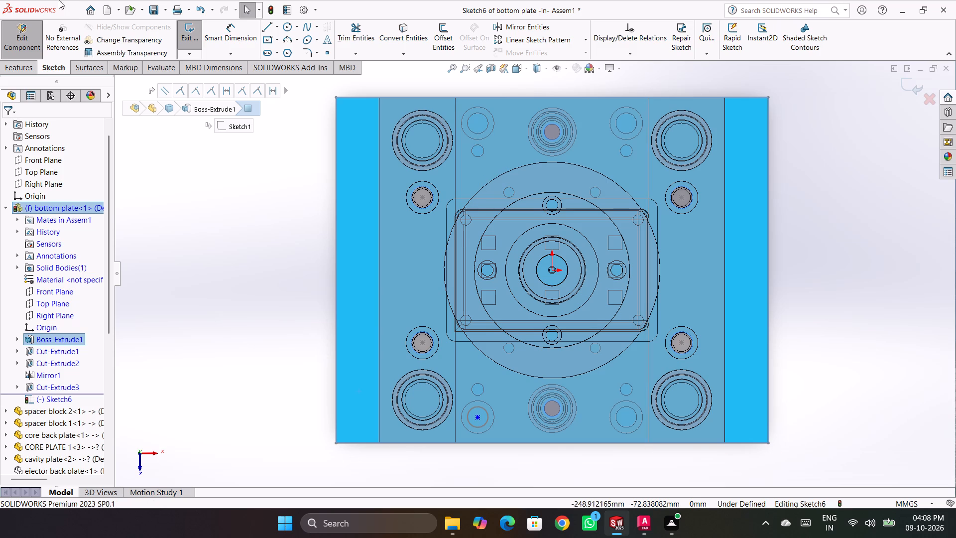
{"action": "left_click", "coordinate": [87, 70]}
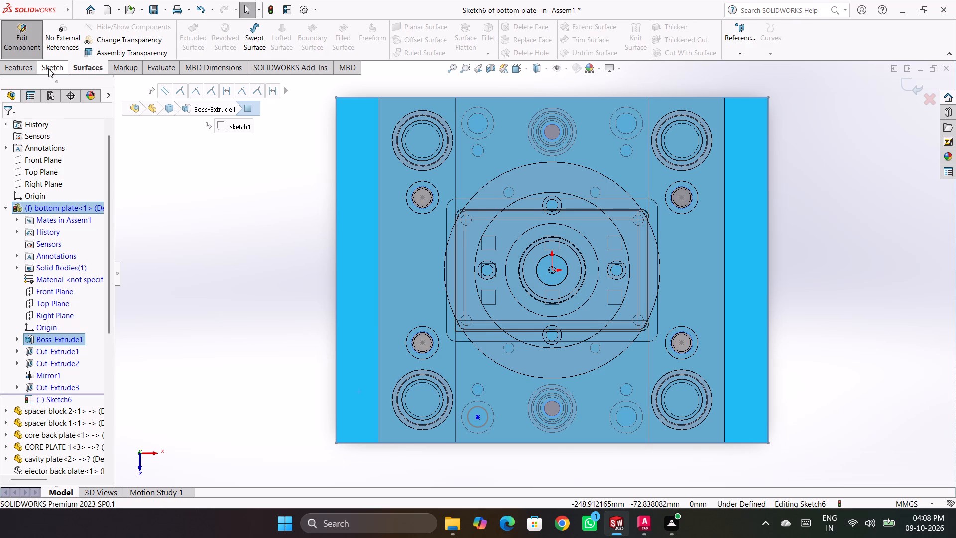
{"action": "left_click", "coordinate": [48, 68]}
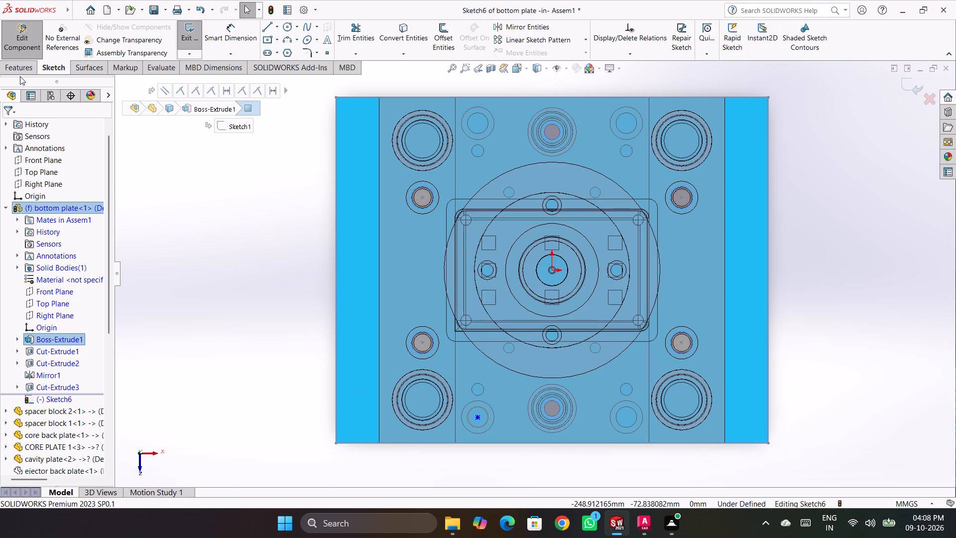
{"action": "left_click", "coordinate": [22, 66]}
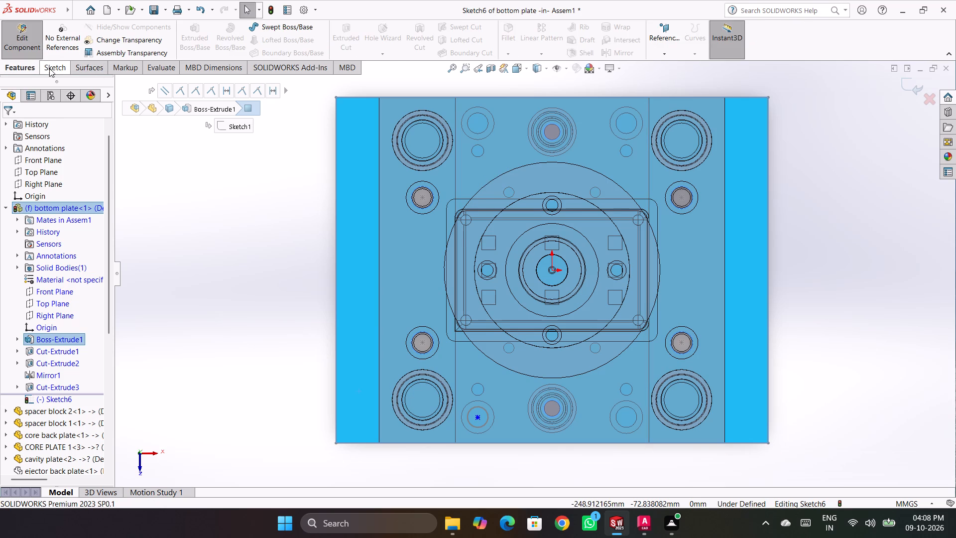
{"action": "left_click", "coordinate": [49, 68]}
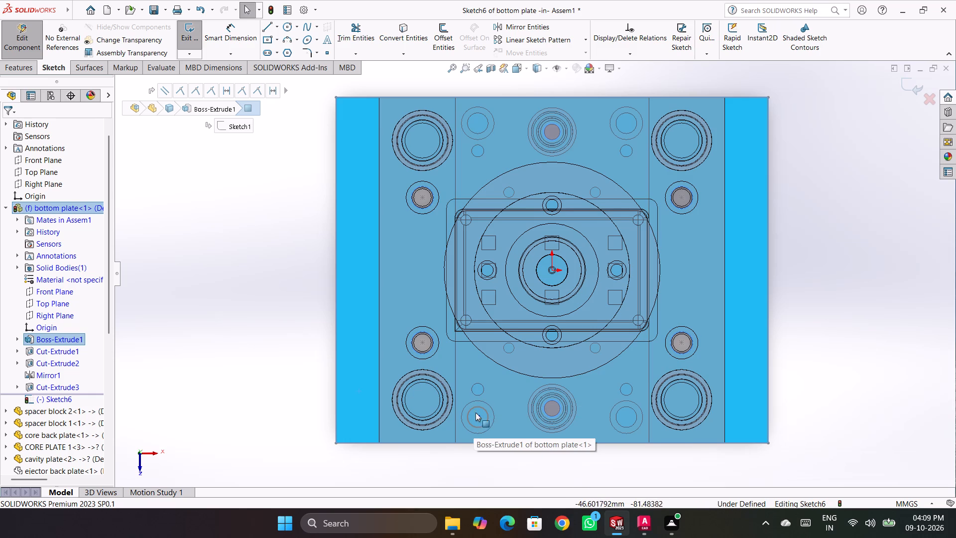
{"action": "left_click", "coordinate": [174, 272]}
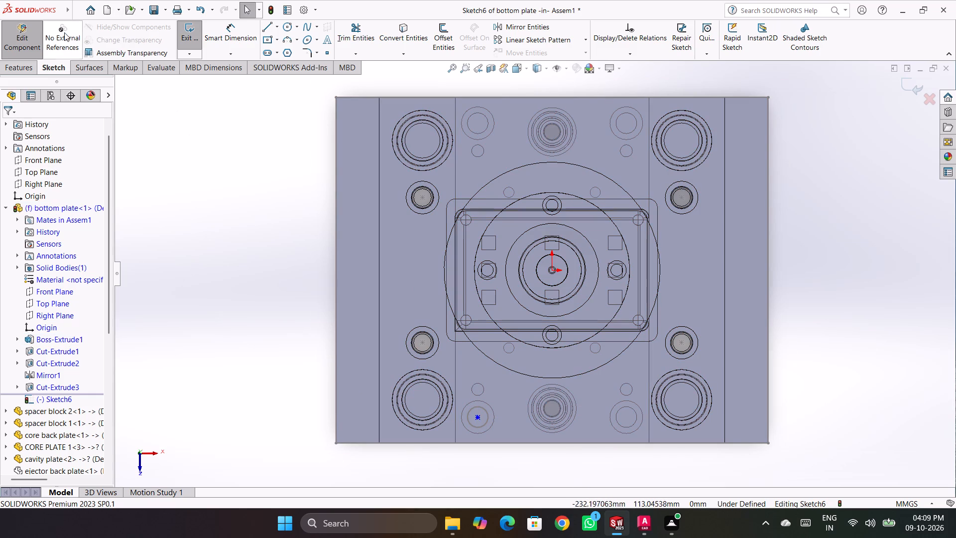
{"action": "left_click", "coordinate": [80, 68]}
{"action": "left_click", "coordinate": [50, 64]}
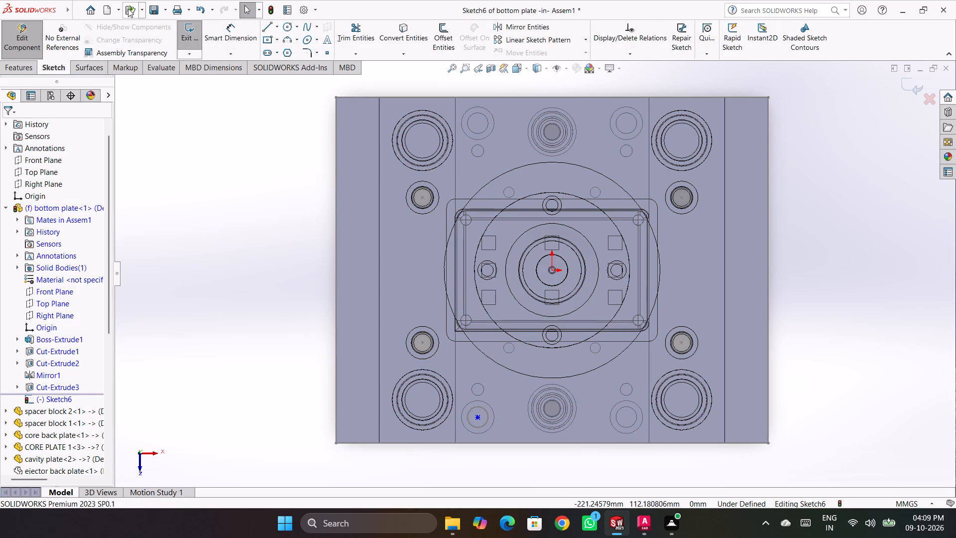
Sketch a circle centred on the ejector plate's corner hole and dimension its diameter to 6 mm.
{"action": "left_click", "coordinate": [286, 29]}
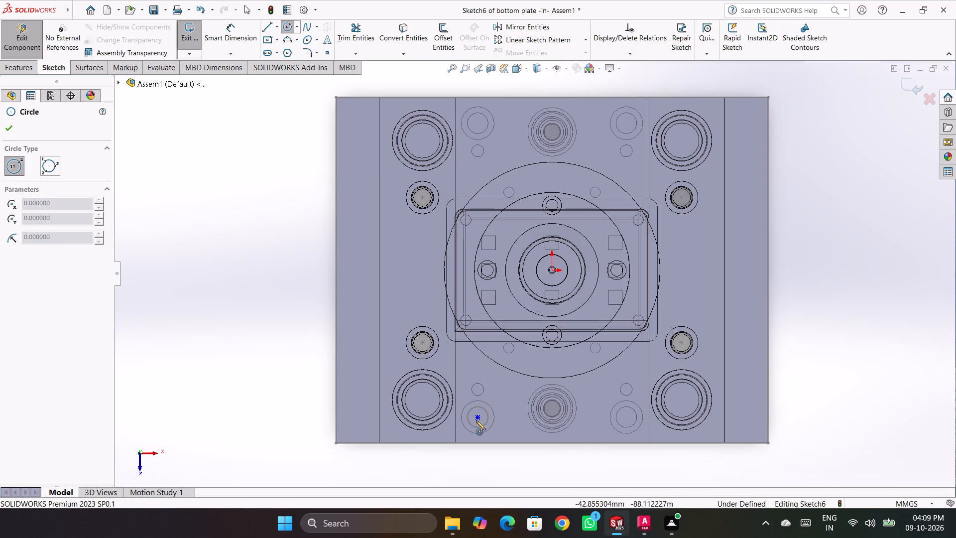
{"action": "left_click", "coordinate": [478, 417]}
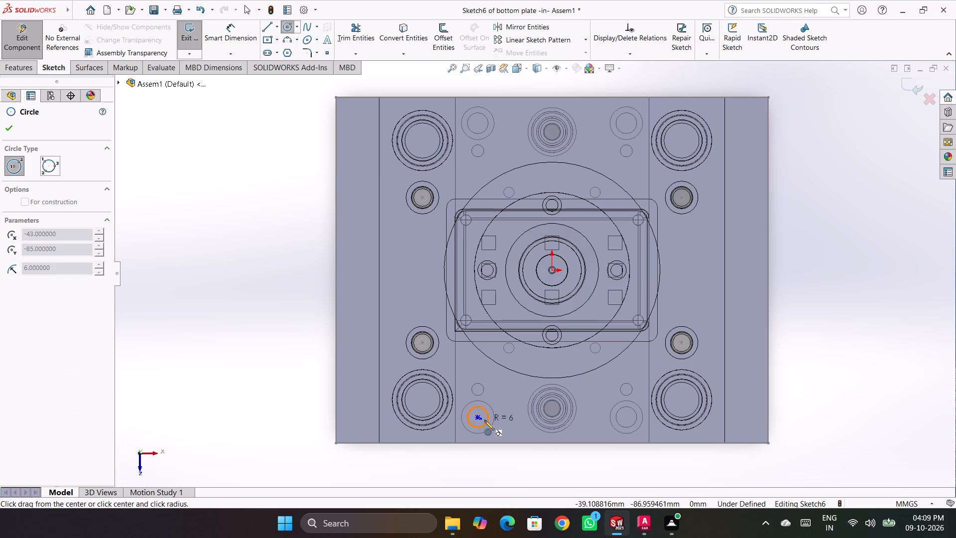
{"action": "left_click", "coordinate": [486, 421]}
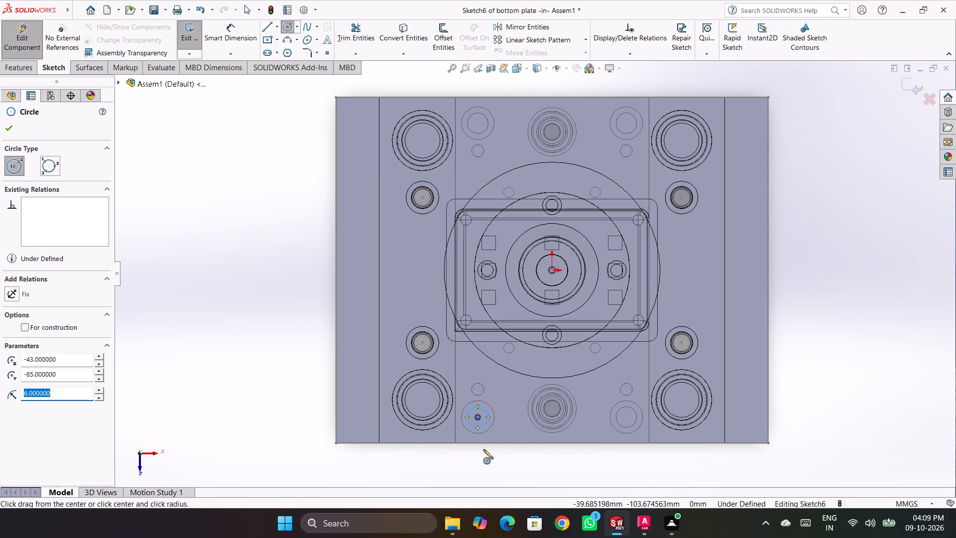
{"action": "key", "text": "Escape"}
{"action": "right_click", "coordinate": [495, 446]}
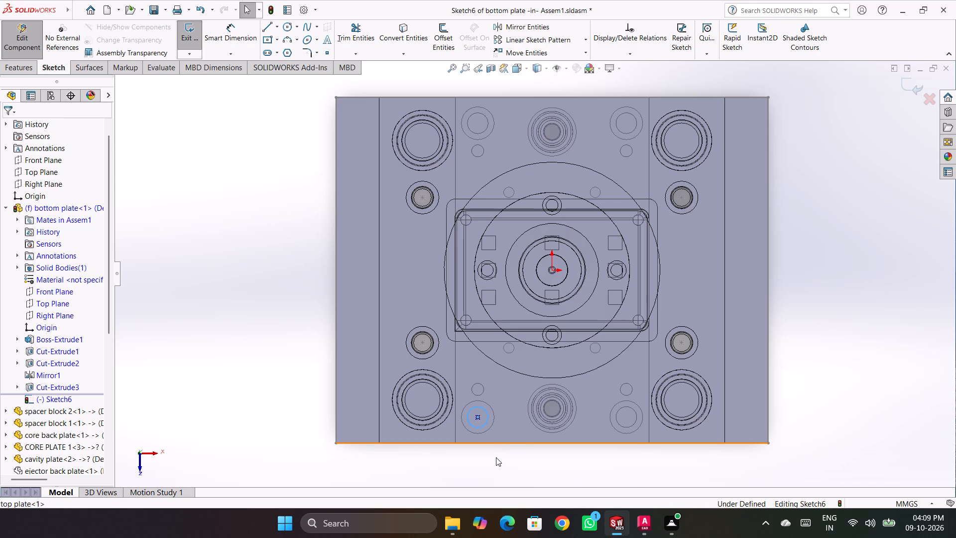
{"action": "key", "text": "Escape"}
{"action": "right_click_drag", "start_coordinate": [268, 368], "coordinate": [280, 343]}
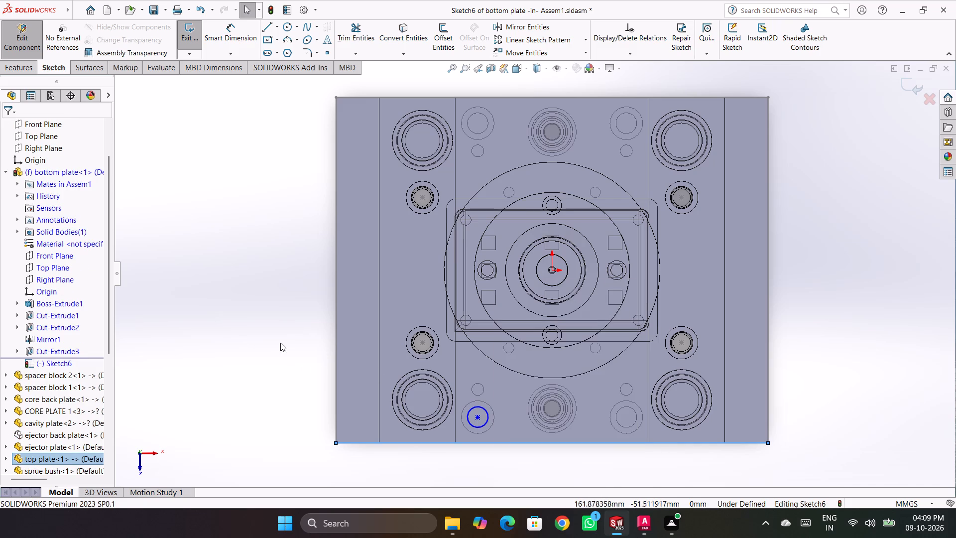
{"action": "right_click_drag", "start_coordinate": [280, 343], "coordinate": [302, 315]}
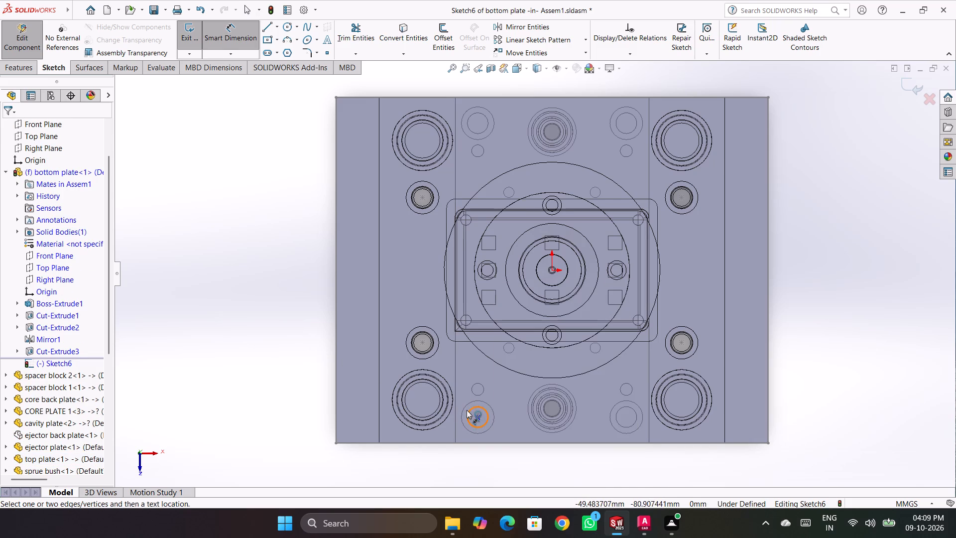
{"action": "left_click", "coordinate": [470, 410]}
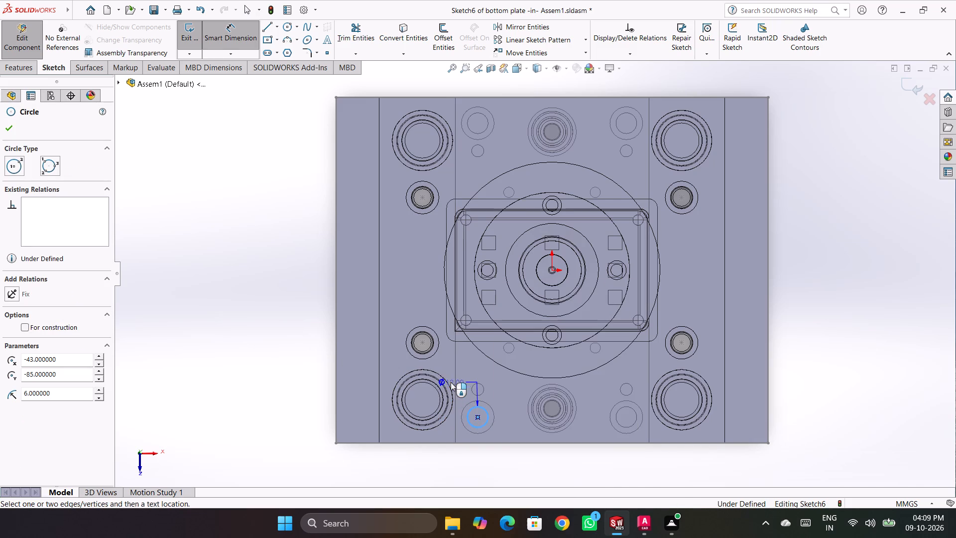
{"action": "left_click", "coordinate": [427, 362]}
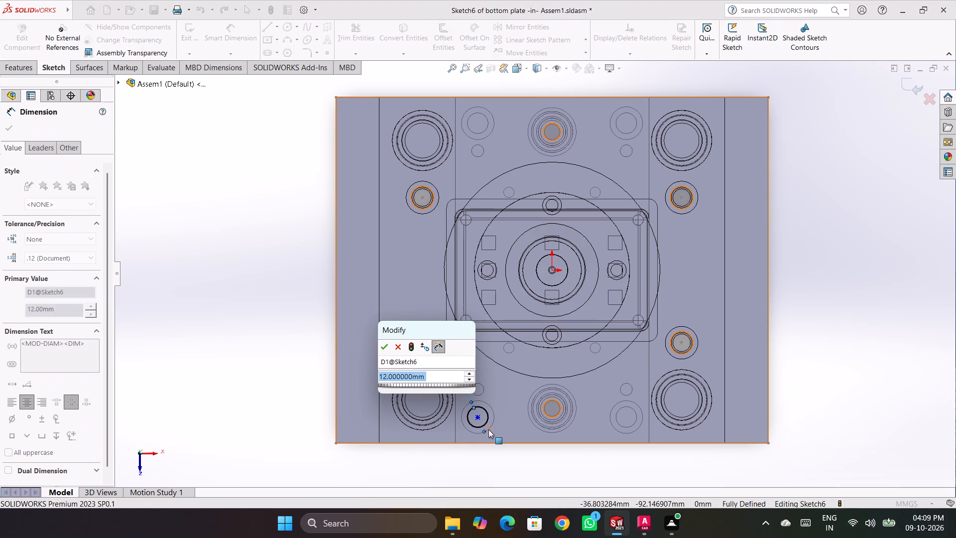
{"action": "key", "text": "6"}
{"action": "key", "text": "Return"}
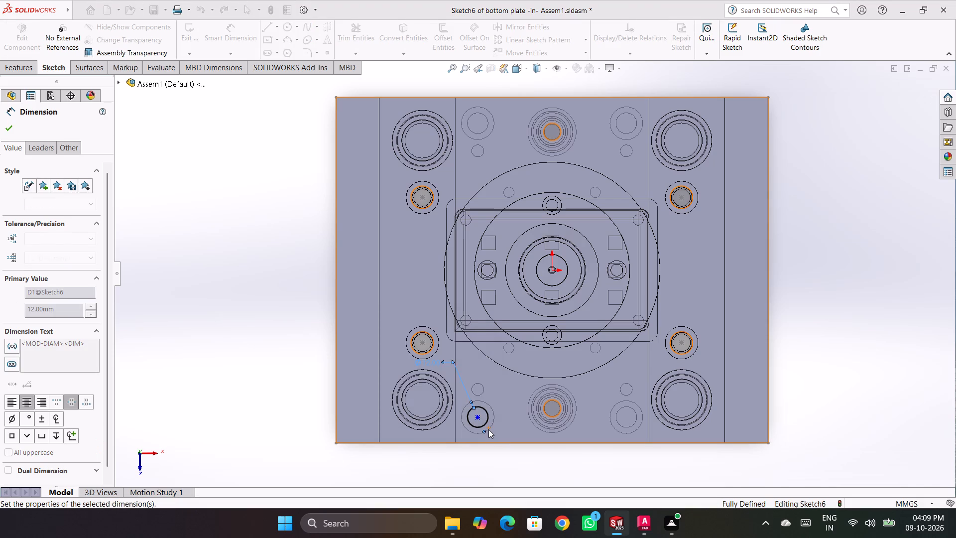
{"action": "left_click", "coordinate": [474, 474]}
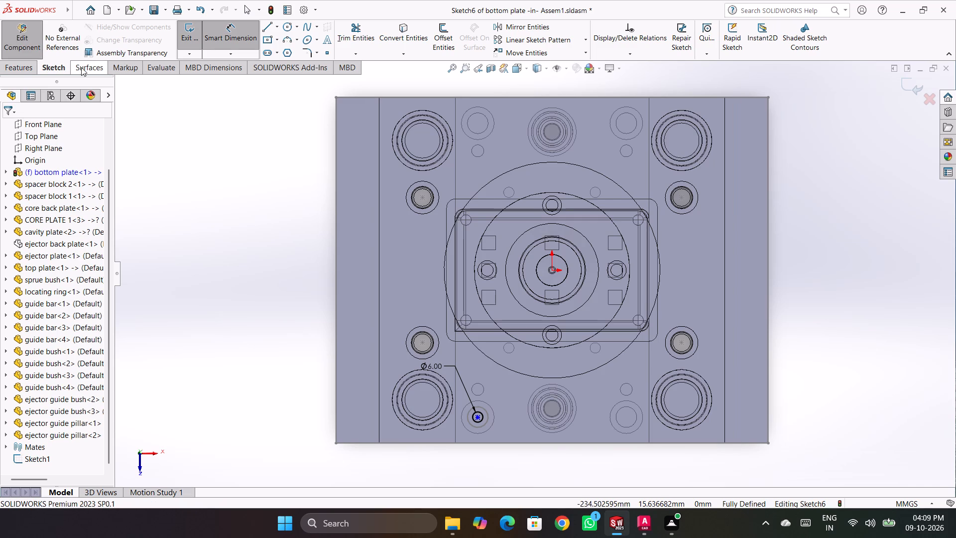
{"action": "left_click", "coordinate": [215, 134]}
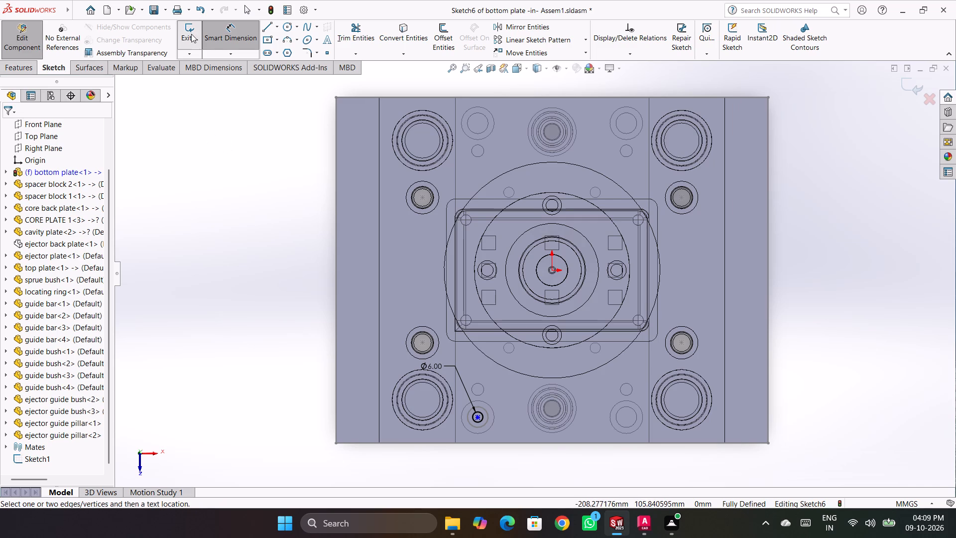
Exit the sketch and extrude-cut the 6 mm circle Through All in the bottom plate.
{"action": "left_click", "coordinate": [191, 33]}
{"action": "left_click", "coordinate": [20, 64]}
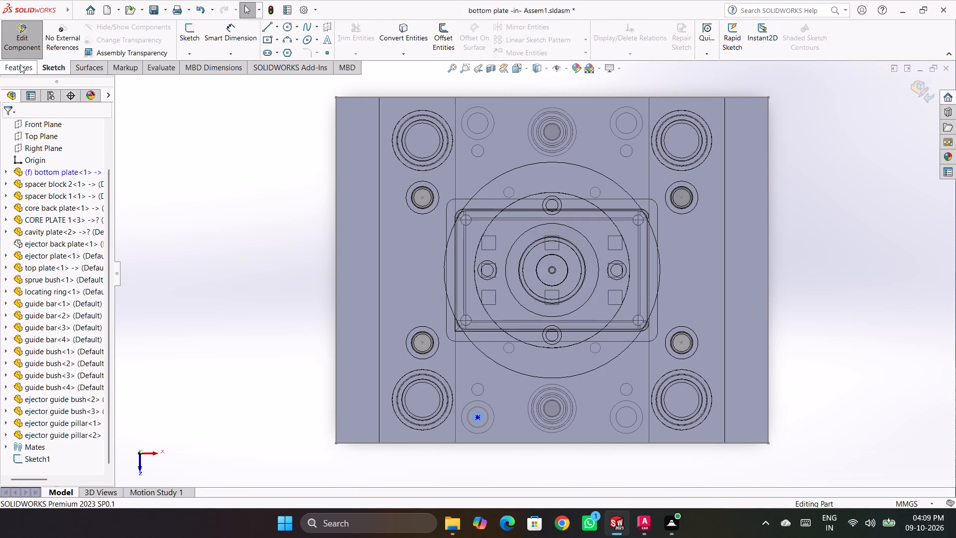
{"action": "left_click", "coordinate": [334, 29]}
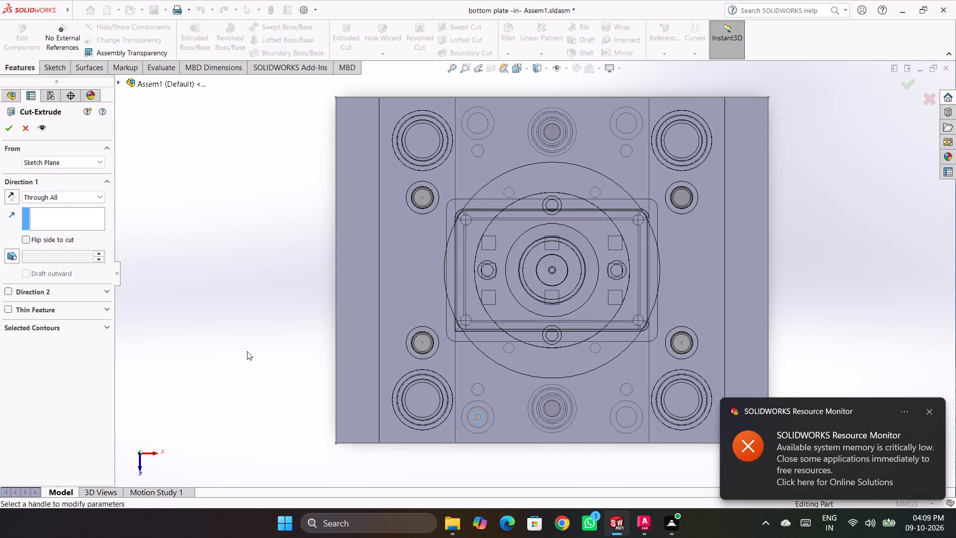
{"action": "left_click", "coordinate": [5, 128]}
{"action": "middle_click_drag", "start_coordinate": [281, 352], "coordinate": [279, 313]}
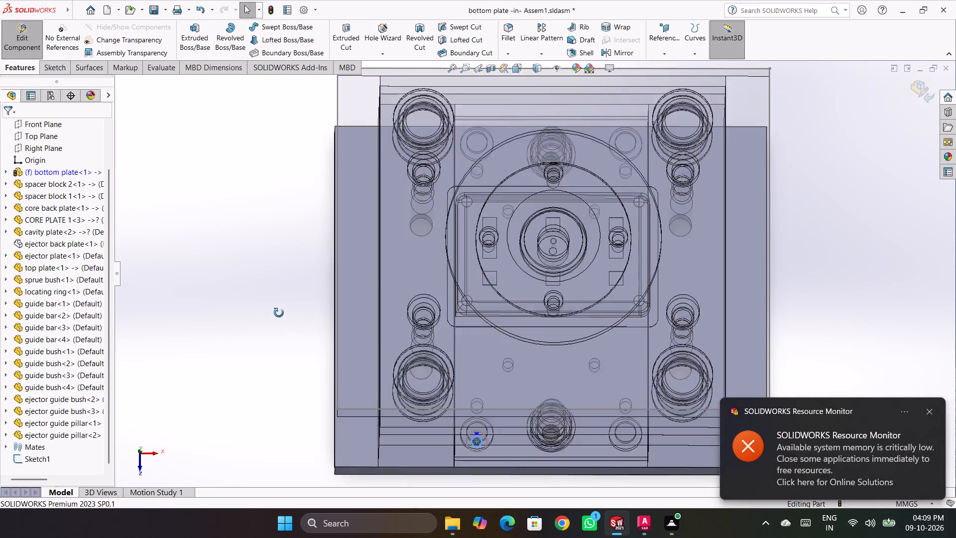
{"action": "middle_click_drag", "start_coordinate": [279, 313], "coordinate": [286, 270]}
{"action": "scroll", "coordinate": [272, 369], "scroll_direction": "up", "scroll_amount": 2}
{"action": "scroll", "coordinate": [300, 379], "scroll_direction": "down", "scroll_amount": 2}
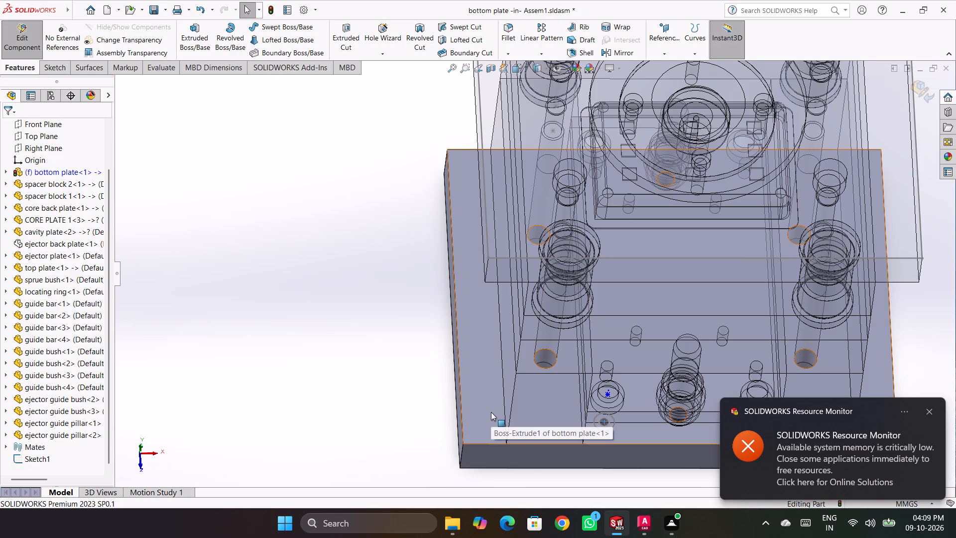
Open the bottom plate part in its own window and view its face with the holes.
{"action": "right_click", "coordinate": [490, 412]}
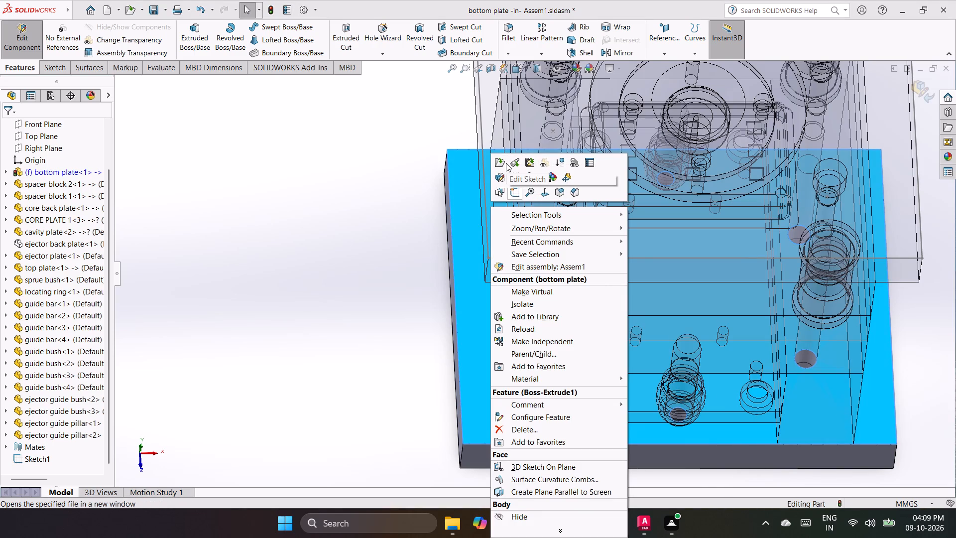
{"action": "left_click", "coordinate": [506, 163]}
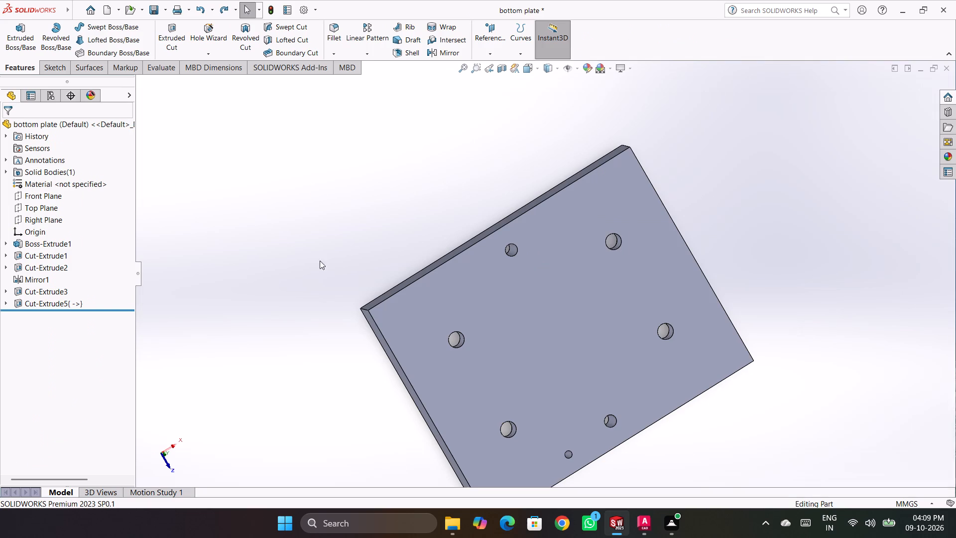
{"action": "scroll", "coordinate": [578, 384], "scroll_direction": "up", "scroll_amount": 3}
{"action": "middle_click_drag", "start_coordinate": [579, 392], "coordinate": [549, 375]}
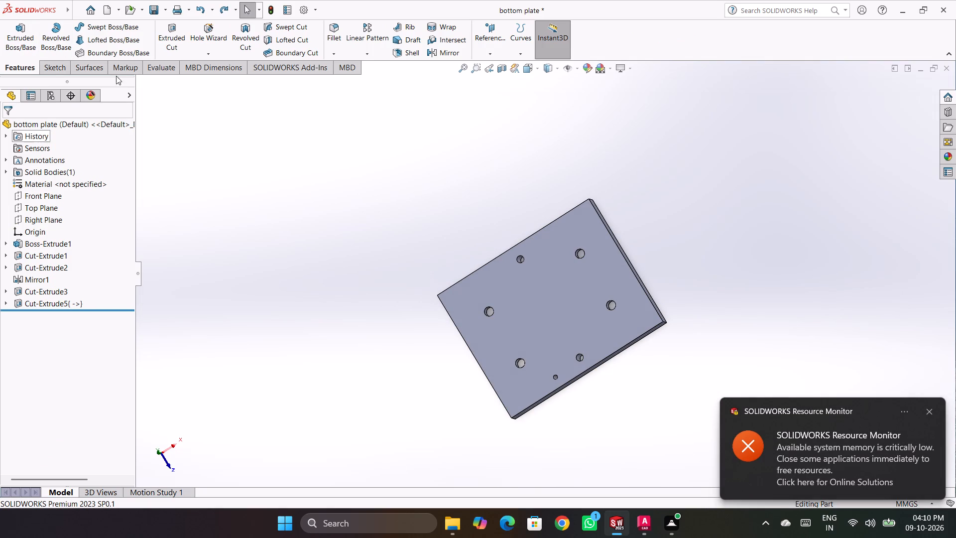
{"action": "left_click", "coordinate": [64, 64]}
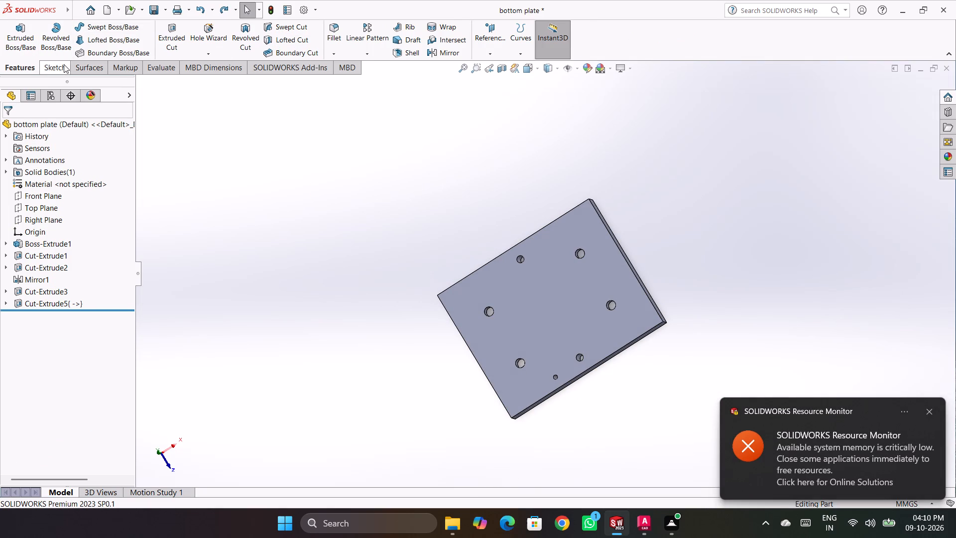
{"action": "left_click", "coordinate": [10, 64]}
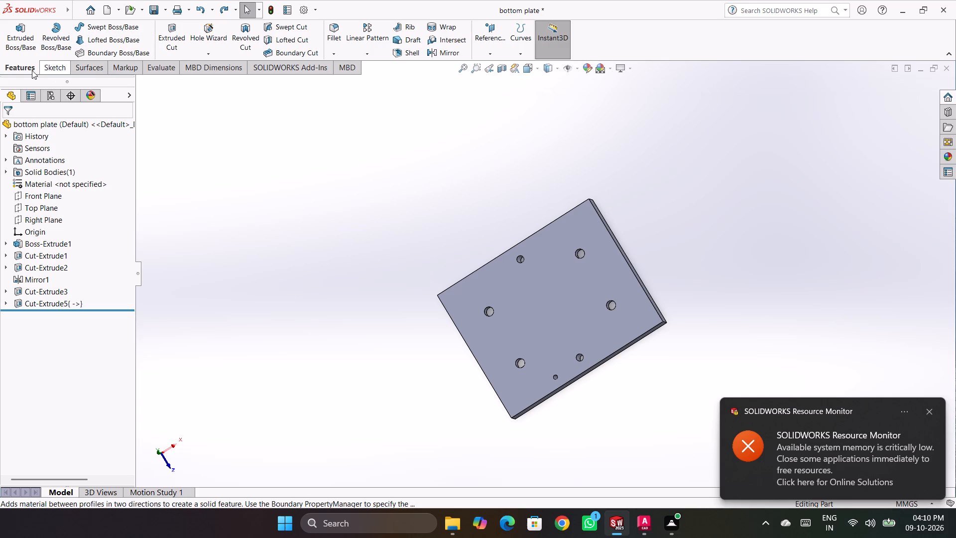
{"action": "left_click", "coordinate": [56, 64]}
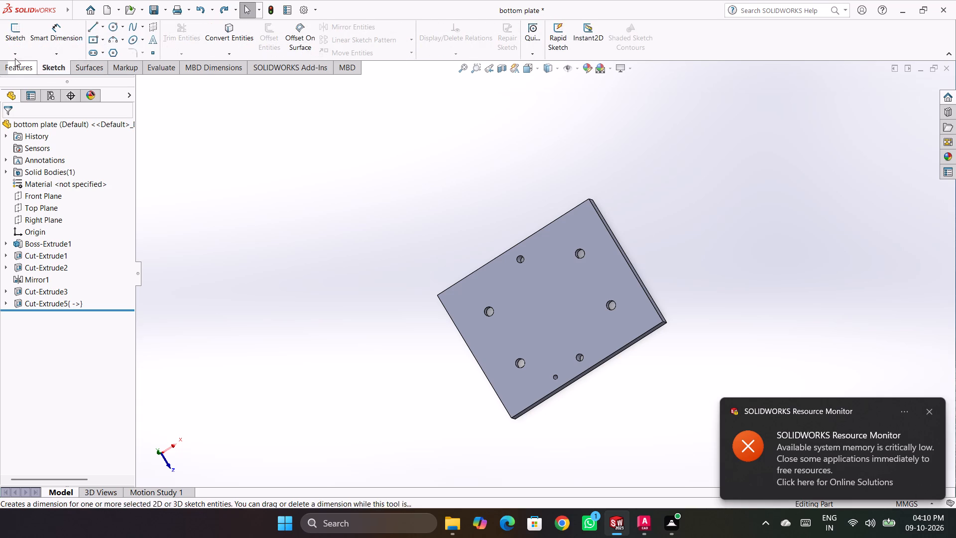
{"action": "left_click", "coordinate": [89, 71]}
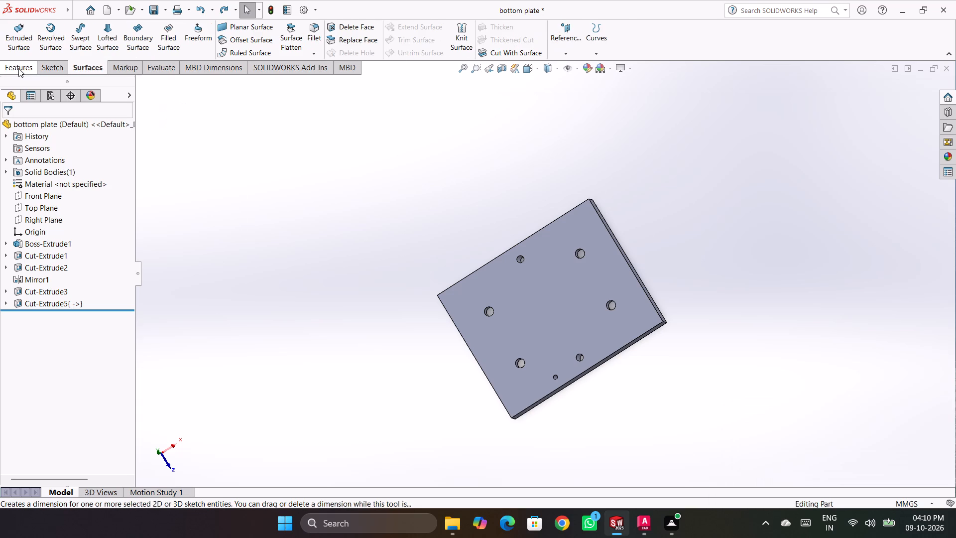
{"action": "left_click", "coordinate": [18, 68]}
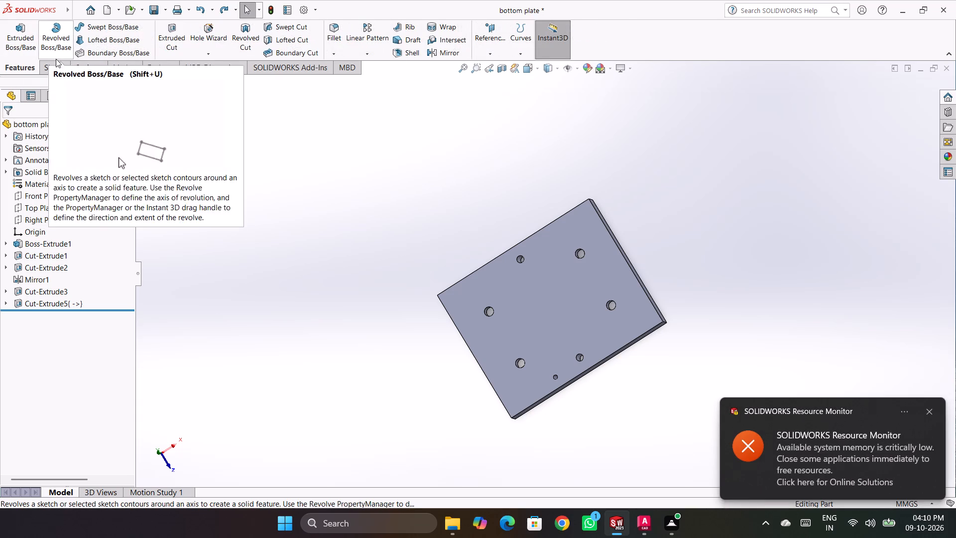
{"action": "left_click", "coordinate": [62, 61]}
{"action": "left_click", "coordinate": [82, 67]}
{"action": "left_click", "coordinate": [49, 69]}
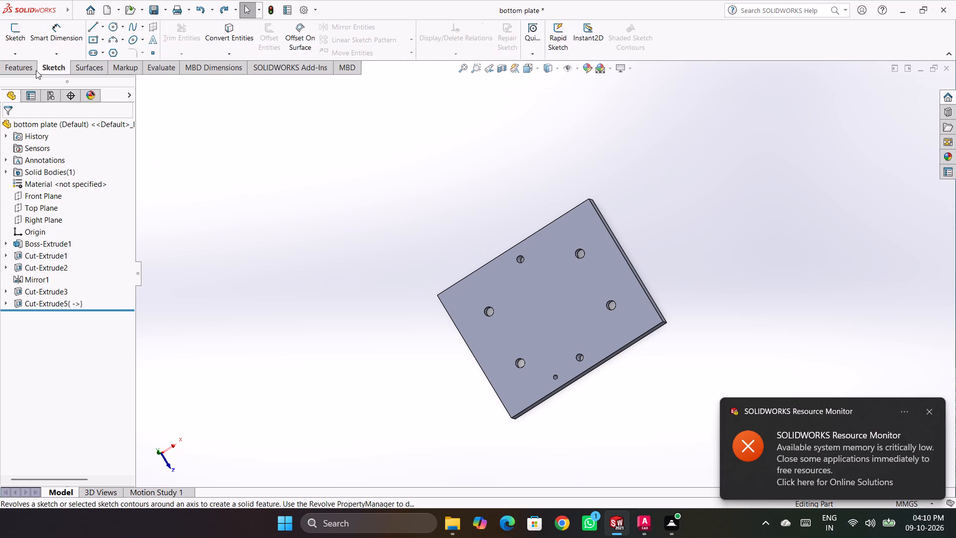
Mirror the 6 mm hole cut about the Front Plane, with the Right Plane as the secondary mirror plane.
{"action": "left_click", "coordinate": [27, 71]}
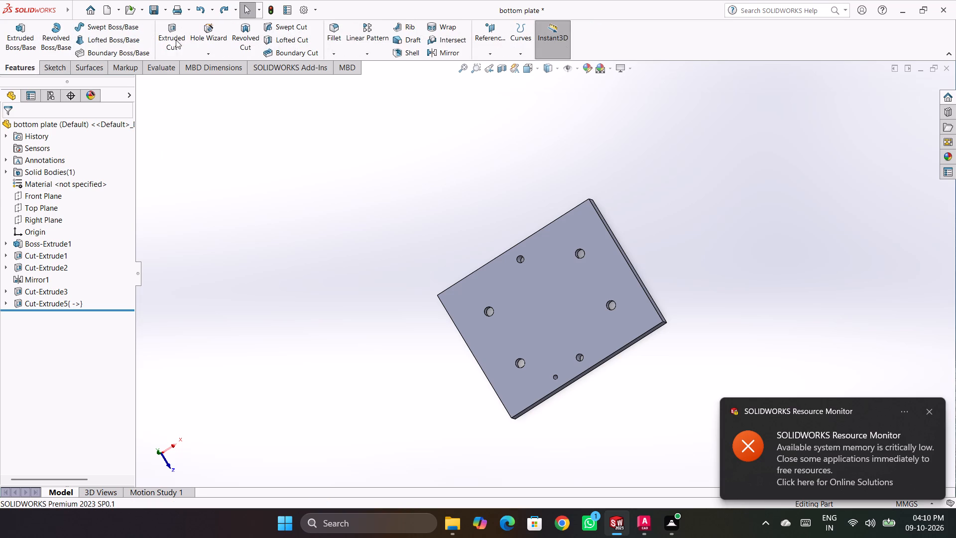
{"action": "left_click", "coordinate": [371, 56]}
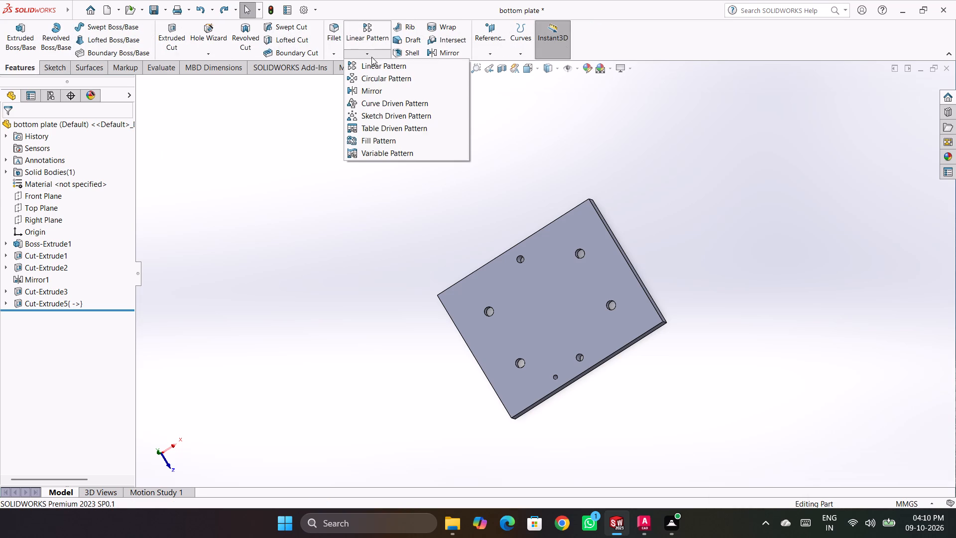
{"action": "left_click", "coordinate": [379, 89]}
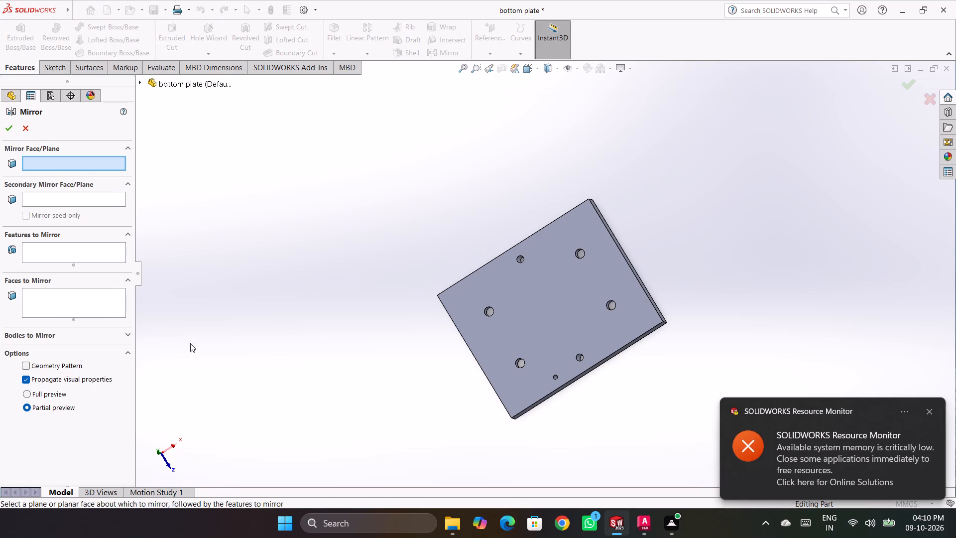
{"action": "left_click", "coordinate": [39, 246]}
{"action": "left_click", "coordinate": [142, 82]}
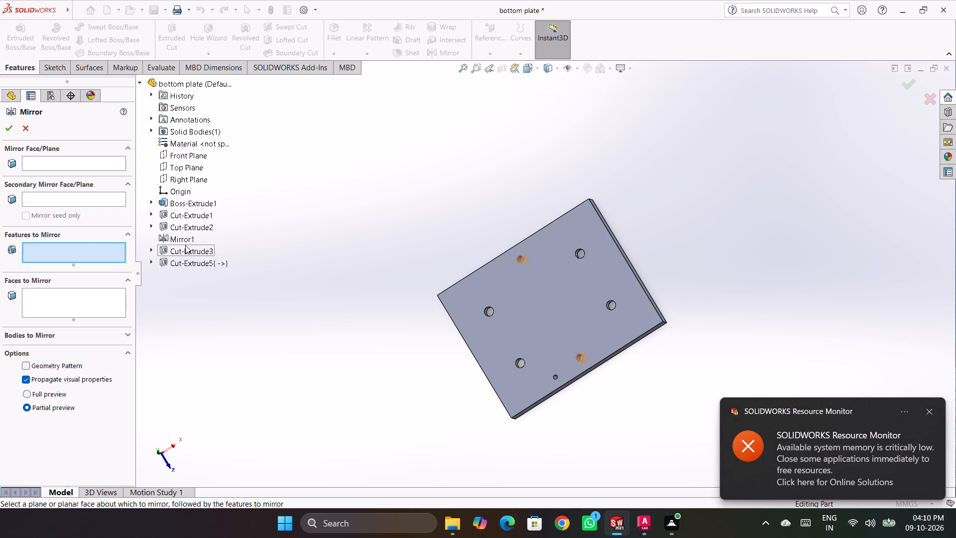
{"action": "left_click", "coordinate": [182, 266]}
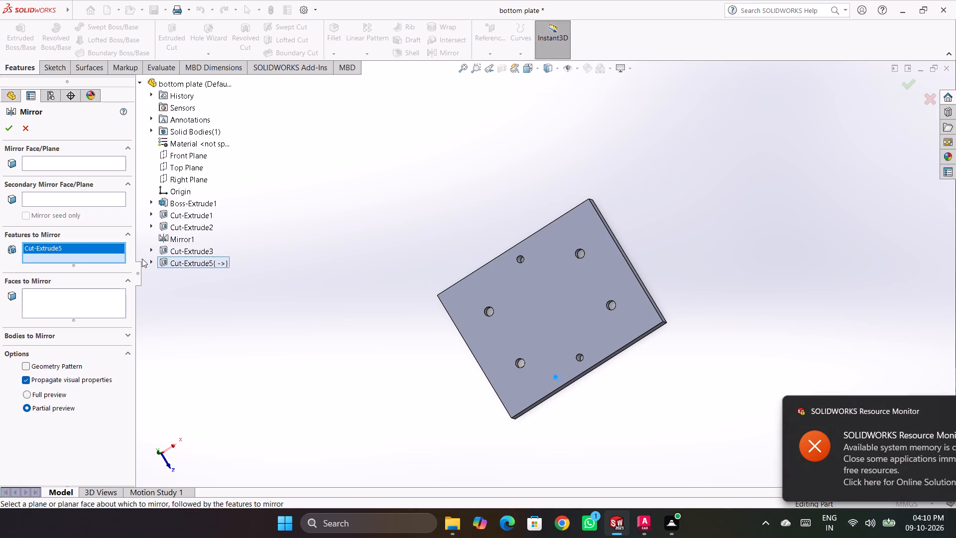
{"action": "left_click", "coordinate": [65, 169]}
{"action": "left_click", "coordinate": [65, 157]}
{"action": "left_click", "coordinate": [70, 170]}
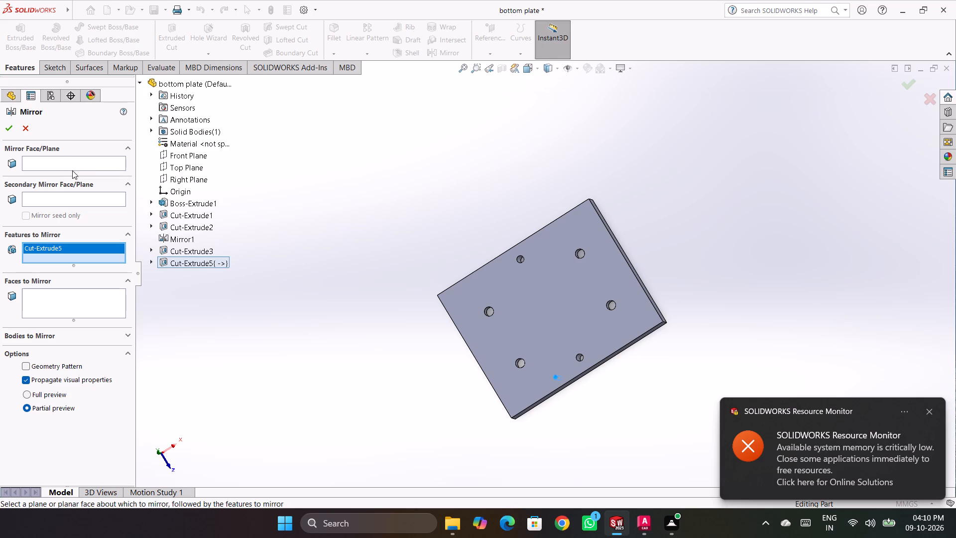
{"action": "left_click", "coordinate": [75, 165]}
{"action": "left_click", "coordinate": [195, 152]}
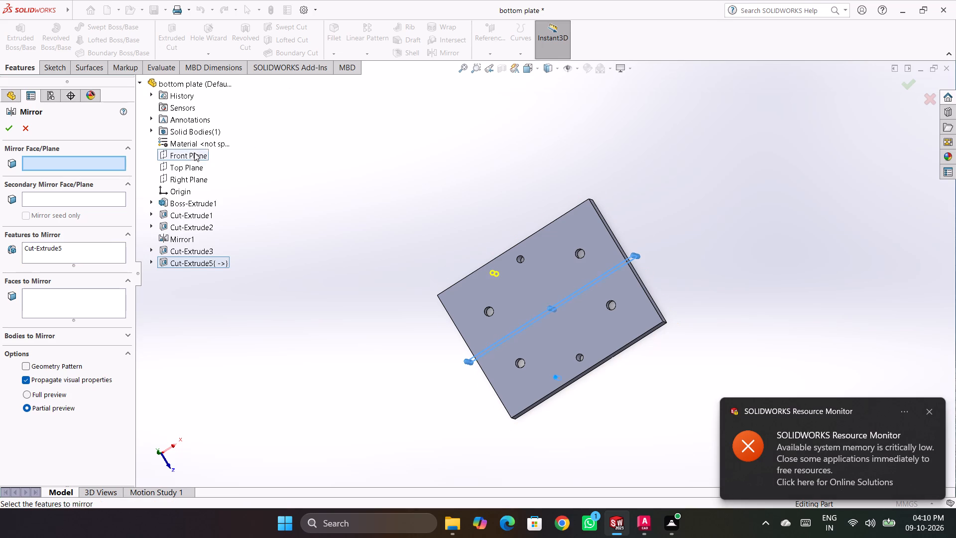
{"action": "left_click", "coordinate": [178, 181]}
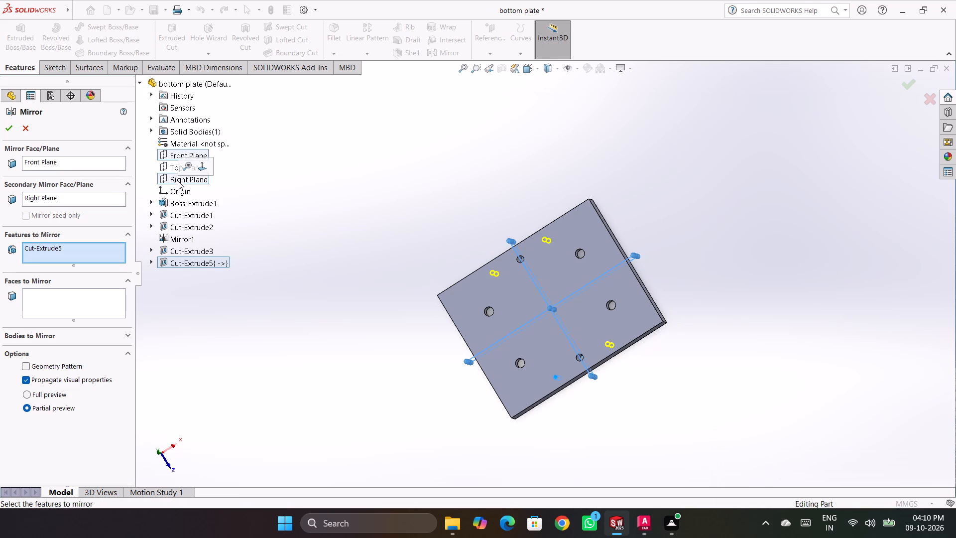
{"action": "left_click", "coordinate": [6, 121]}
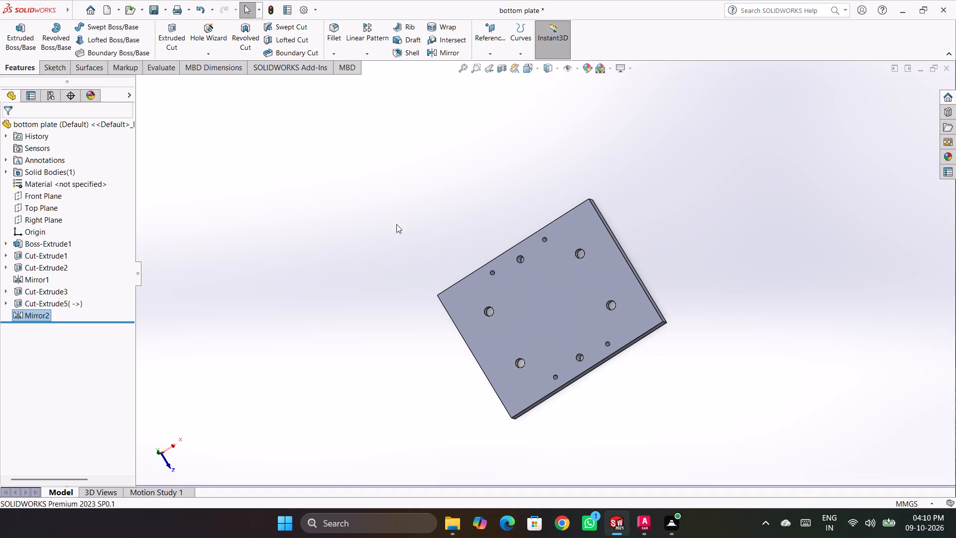
{"action": "left_click", "coordinate": [396, 224]}
Inspect the mirrored holes in the bottom plate, switch back to the Assem1 assembly window and view them there.
{"action": "middle_click_drag", "start_coordinate": [443, 406], "coordinate": [472, 387]}
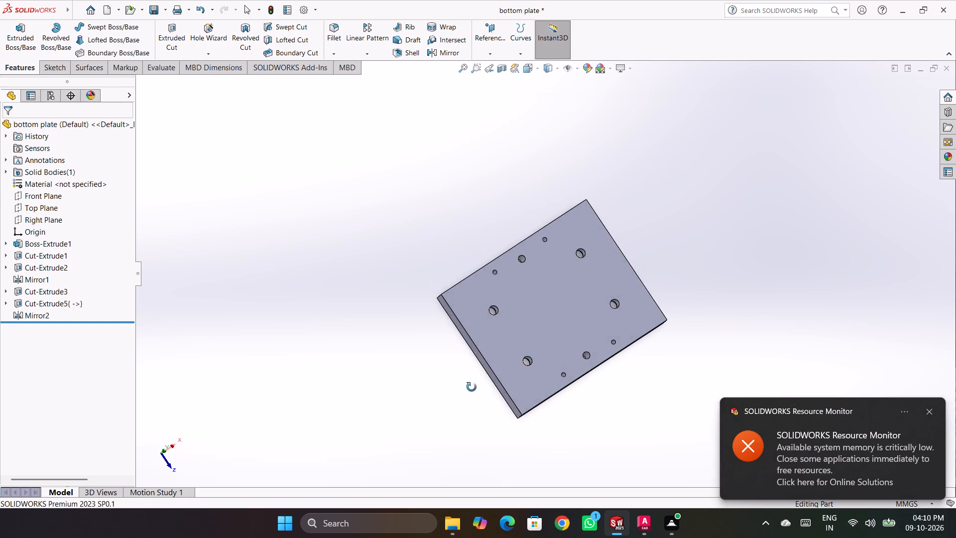
{"action": "middle_click_drag", "start_coordinate": [472, 387], "coordinate": [464, 399]}
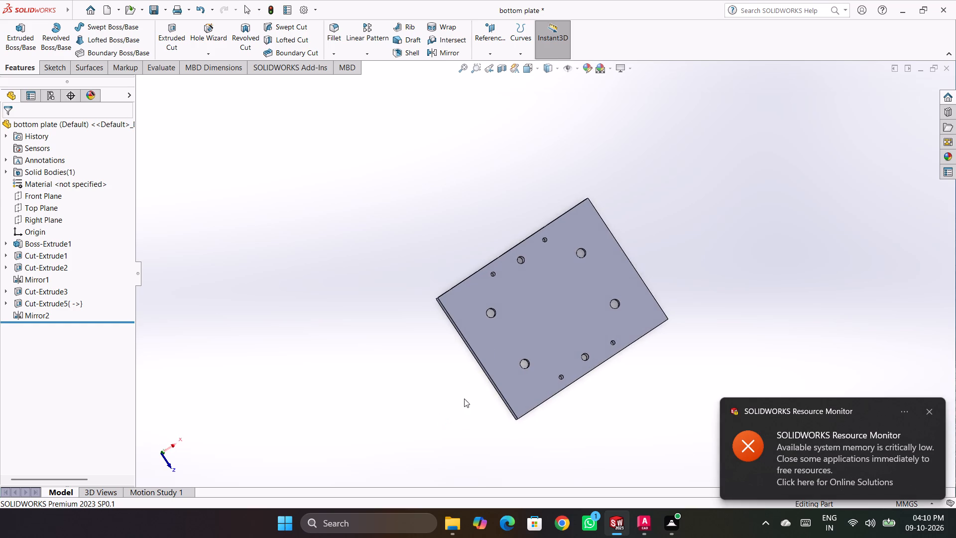
{"action": "middle_click_drag", "start_coordinate": [464, 399], "coordinate": [464, 408]}
{"action": "scroll", "coordinate": [487, 301], "scroll_direction": "down", "scroll_amount": 5}
{"action": "middle_click_drag", "start_coordinate": [485, 166], "coordinate": [478, 173]}
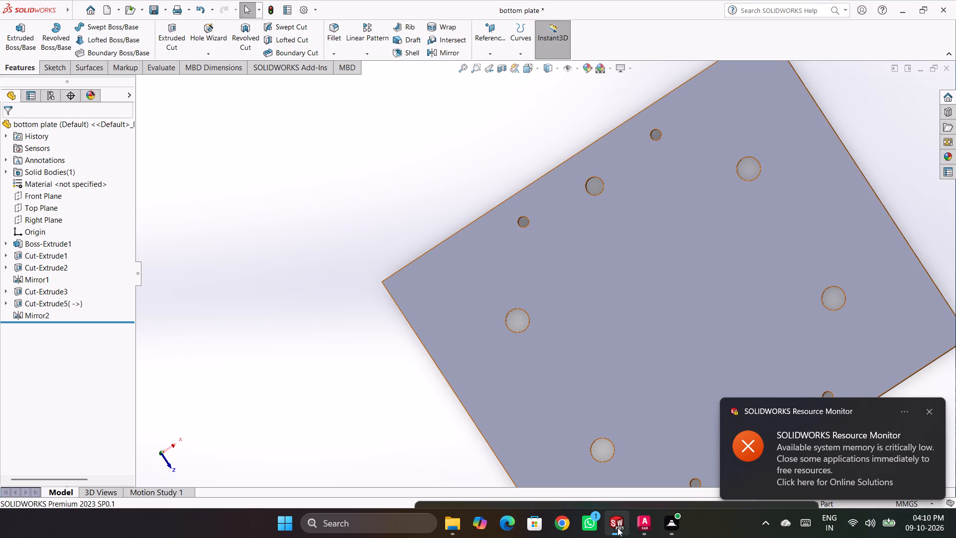
{"action": "left_click", "coordinate": [495, 474]}
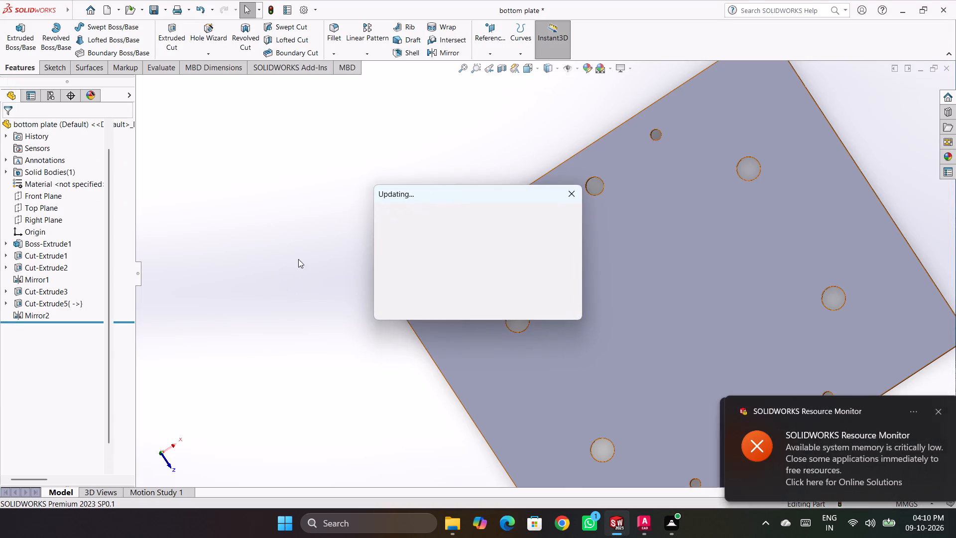
{"action": "scroll", "coordinate": [375, 281], "scroll_direction": "up", "scroll_amount": 2}
{"action": "left_click", "coordinate": [386, 320]}
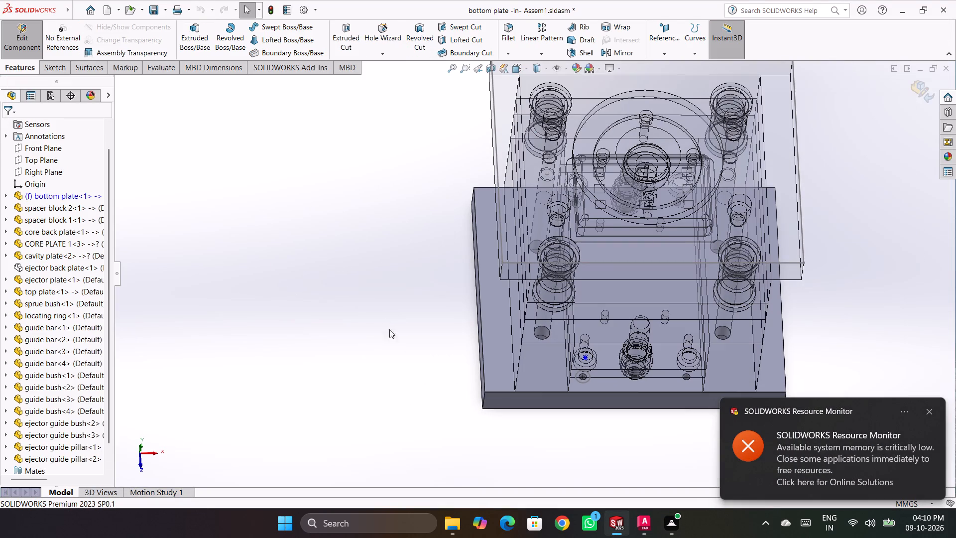
{"action": "scroll", "coordinate": [584, 396], "scroll_direction": "down", "scroll_amount": 4}
{"action": "left_click_drag", "start_coordinate": [541, 437], "coordinate": [532, 441]}
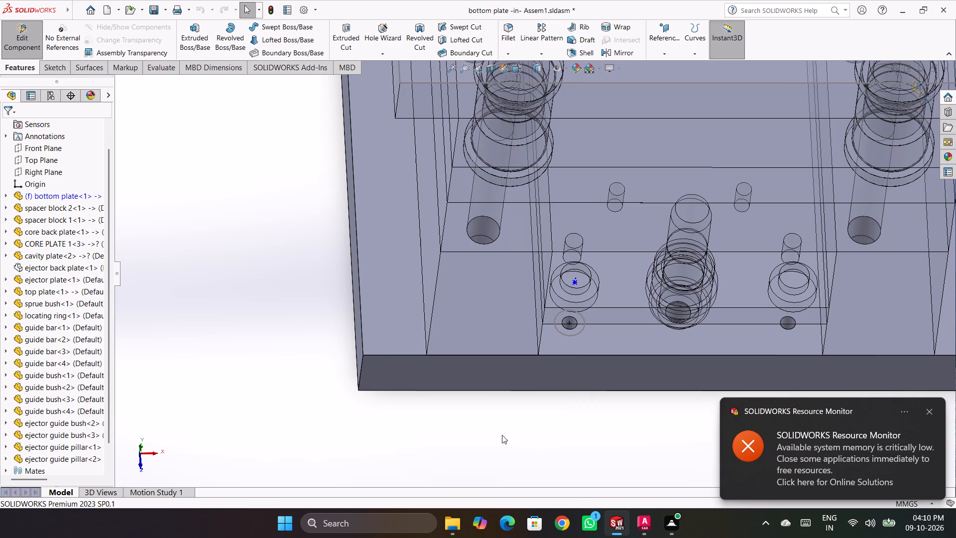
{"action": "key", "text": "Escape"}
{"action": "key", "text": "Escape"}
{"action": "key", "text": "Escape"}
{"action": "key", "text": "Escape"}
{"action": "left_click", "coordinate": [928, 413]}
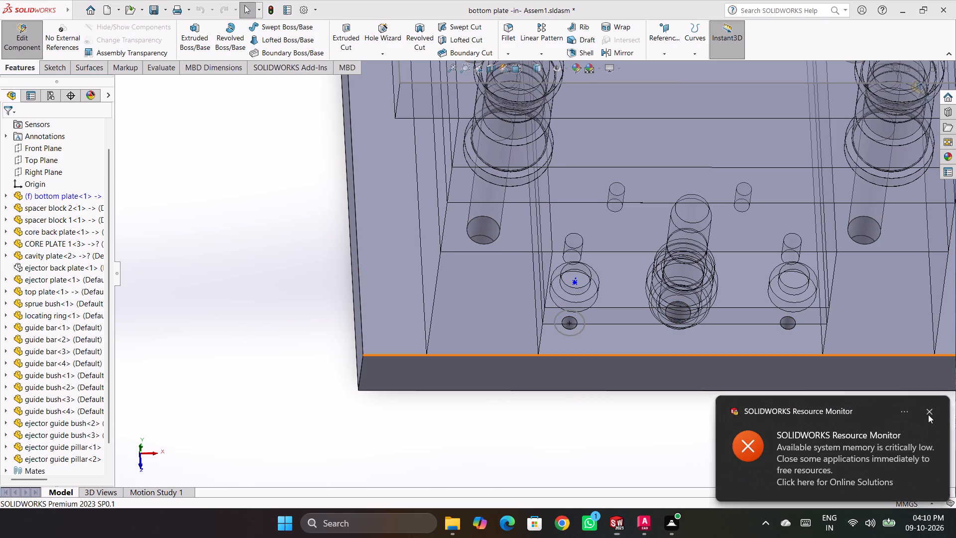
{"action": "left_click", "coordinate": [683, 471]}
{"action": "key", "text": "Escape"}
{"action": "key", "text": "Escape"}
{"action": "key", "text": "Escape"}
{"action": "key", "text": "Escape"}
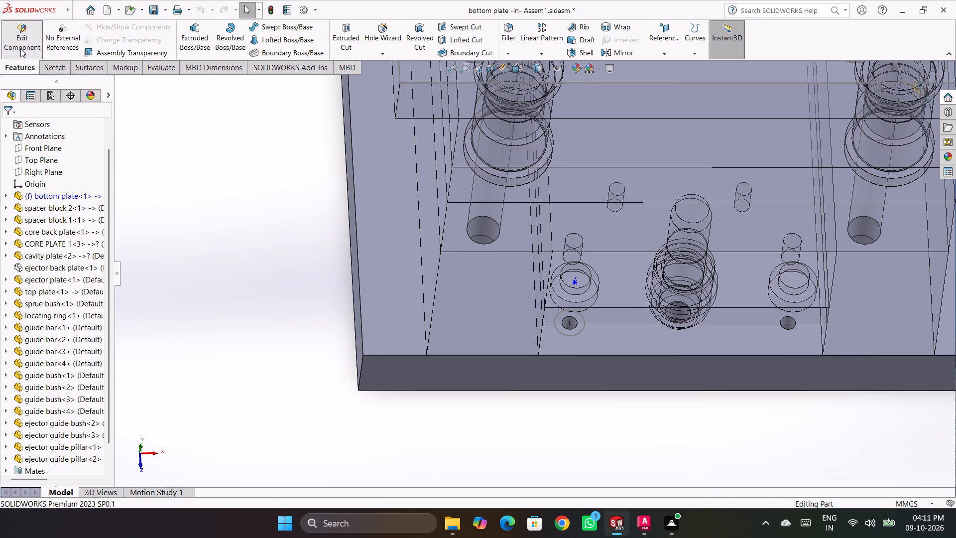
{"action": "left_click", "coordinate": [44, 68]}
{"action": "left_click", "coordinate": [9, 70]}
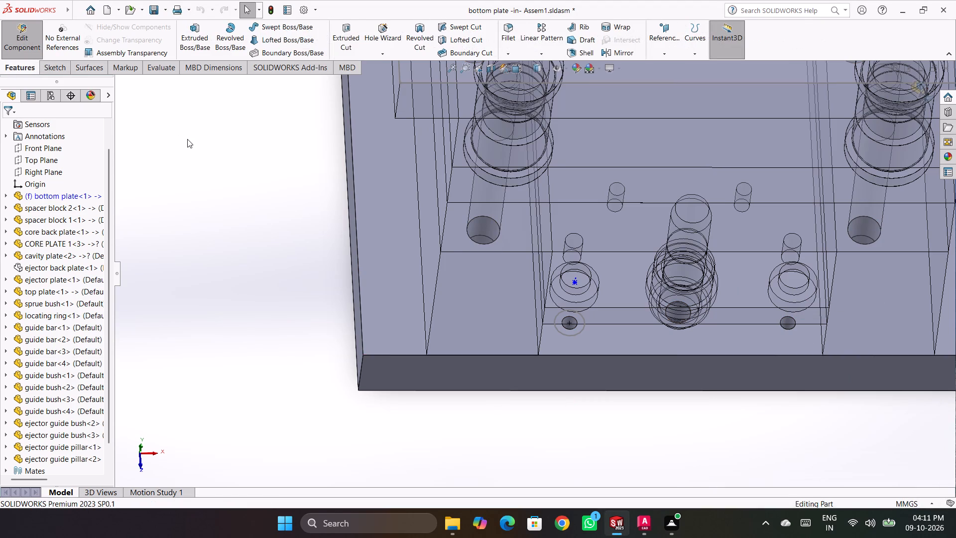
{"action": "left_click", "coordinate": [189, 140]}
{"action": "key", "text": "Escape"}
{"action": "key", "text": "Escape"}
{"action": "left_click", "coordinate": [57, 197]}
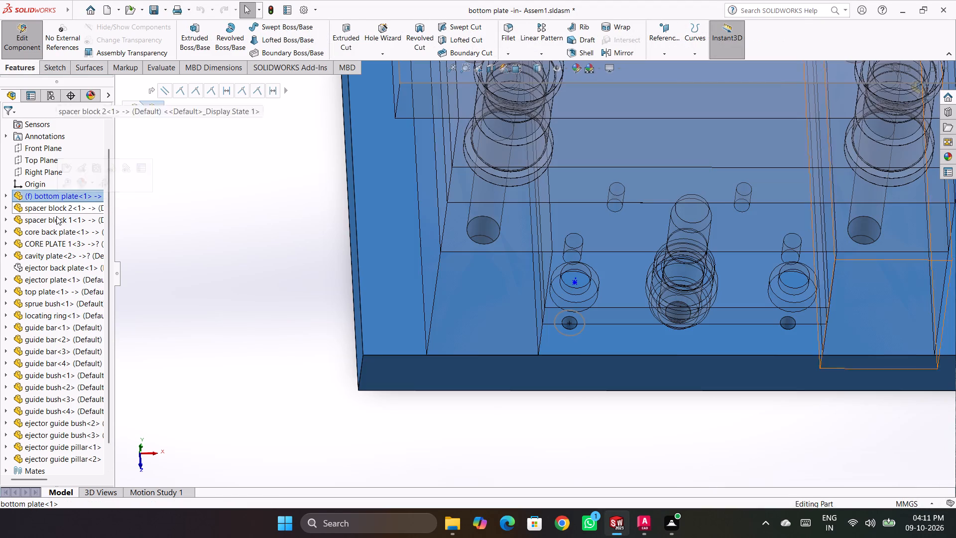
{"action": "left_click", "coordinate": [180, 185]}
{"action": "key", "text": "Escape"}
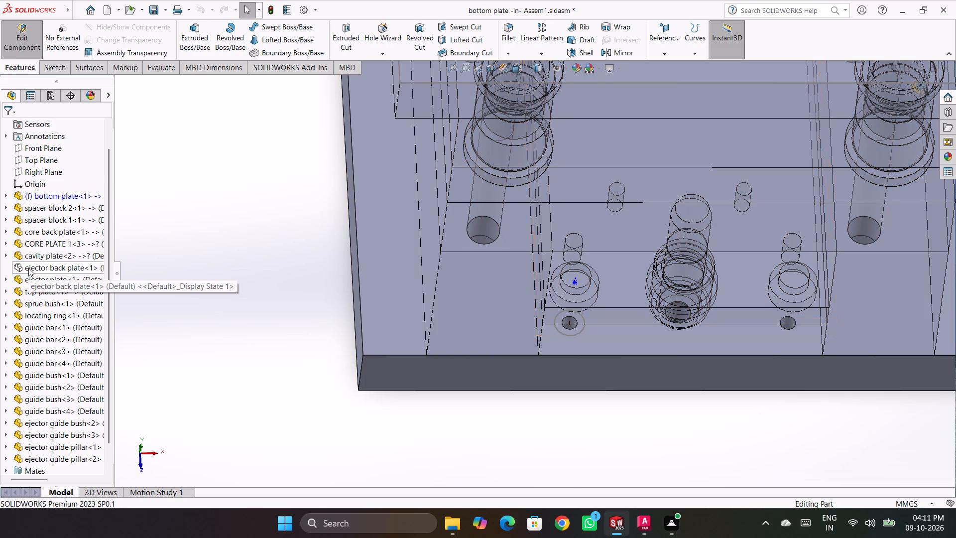
Show the hidden ejector back plate in the assembly.
{"action": "left_click", "coordinate": [28, 272]}
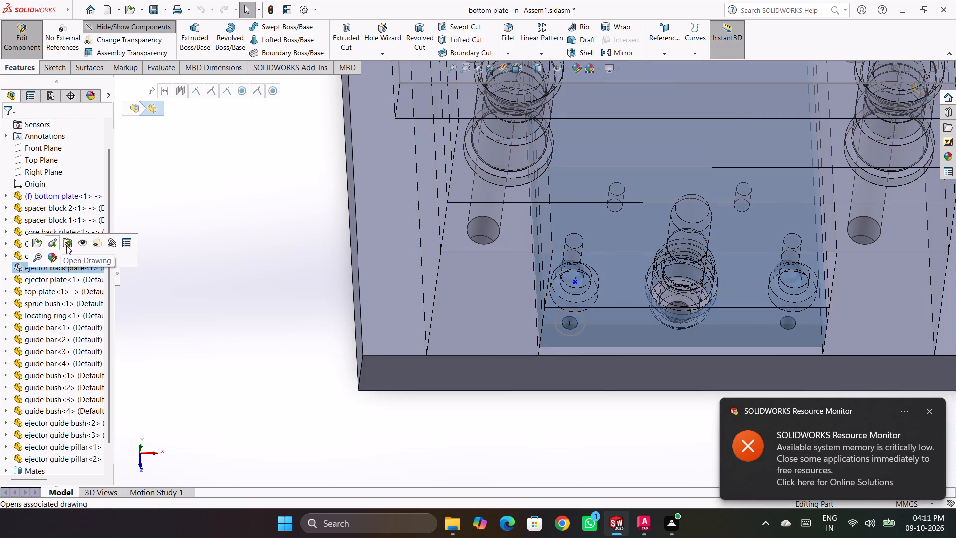
{"action": "left_click", "coordinate": [83, 245]}
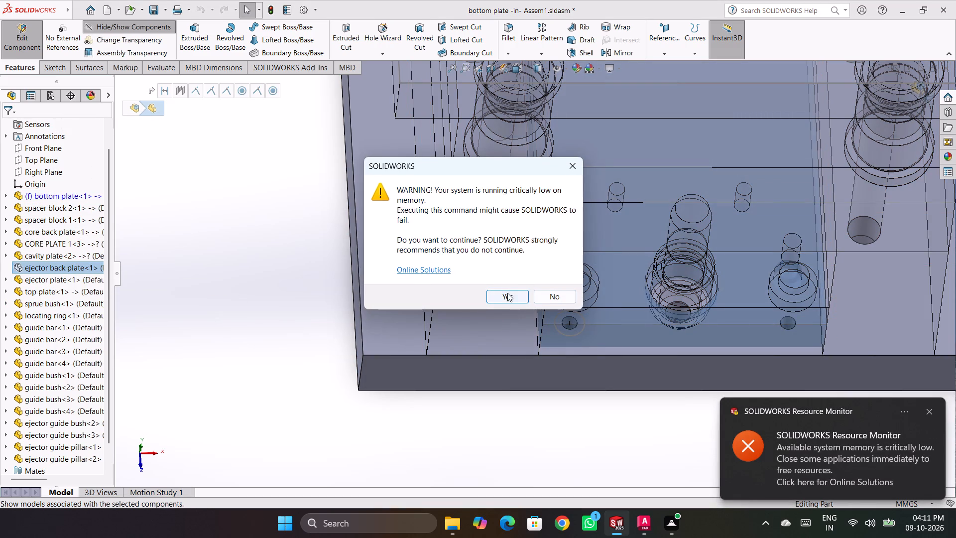
{"action": "left_click", "coordinate": [507, 293]}
{"action": "left_click", "coordinate": [242, 275]}
{"action": "scroll", "coordinate": [243, 274], "scroll_direction": "up", "scroll_amount": 5}
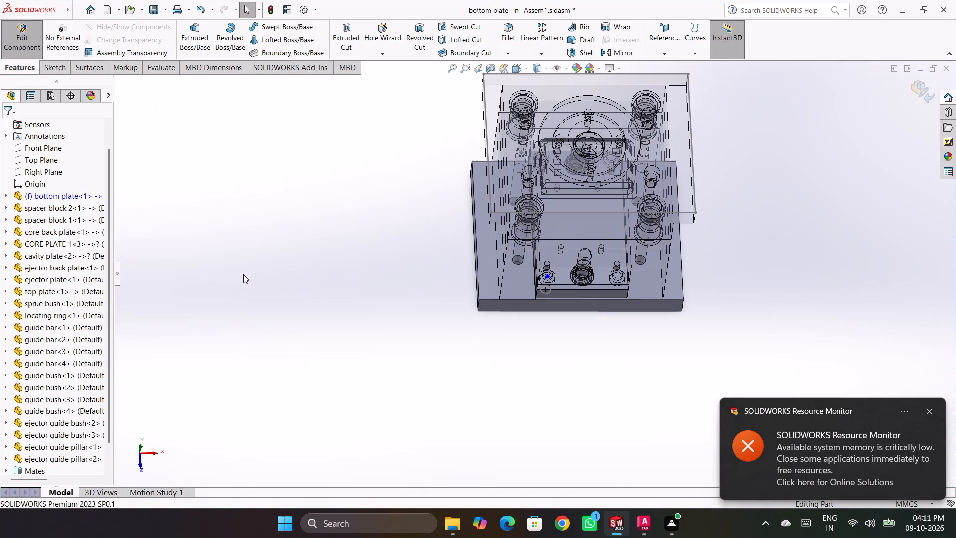
Finish editing the bottom plate in context and return to editing the assembly.
{"action": "left_click", "coordinate": [37, 39]}
{"action": "left_click", "coordinate": [353, 259]}
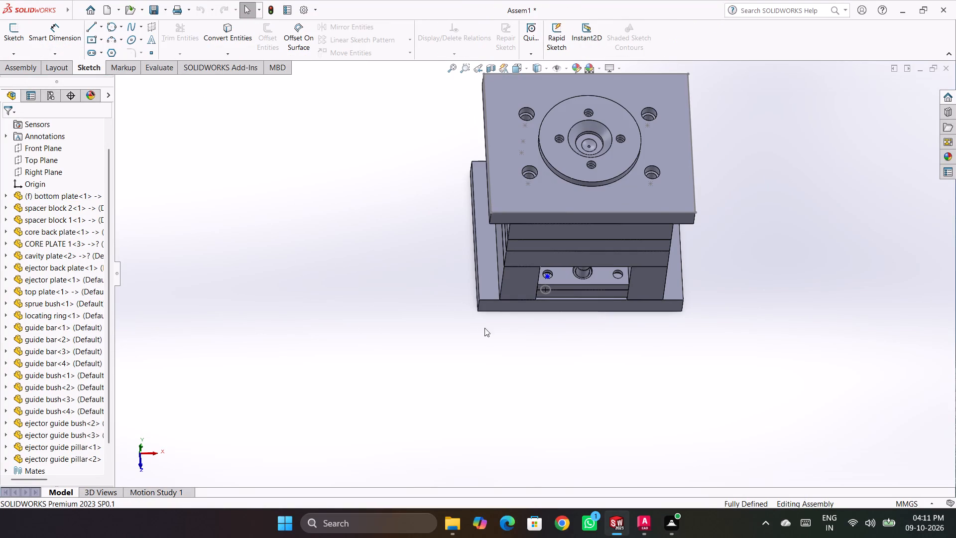
Hide the assembly's Sketch1 circle on the bottom plate beneath the ejector plates.
{"action": "left_click", "coordinate": [557, 338]}
{"action": "middle_click_drag", "start_coordinate": [559, 336], "coordinate": [552, 243]}
{"action": "scroll", "coordinate": [559, 336], "scroll_direction": "up", "scroll_amount": 1}
{"action": "scroll", "coordinate": [587, 335], "scroll_direction": "down", "scroll_amount": 2}
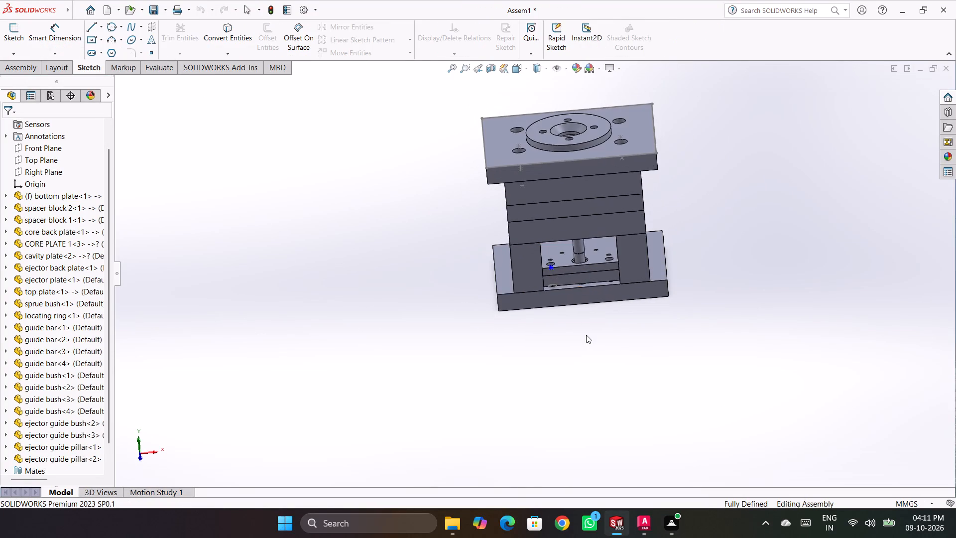
{"action": "scroll", "coordinate": [586, 335], "scroll_direction": "down", "scroll_amount": 3}
{"action": "middle_click_drag", "start_coordinate": [827, 154], "coordinate": [818, 169]}
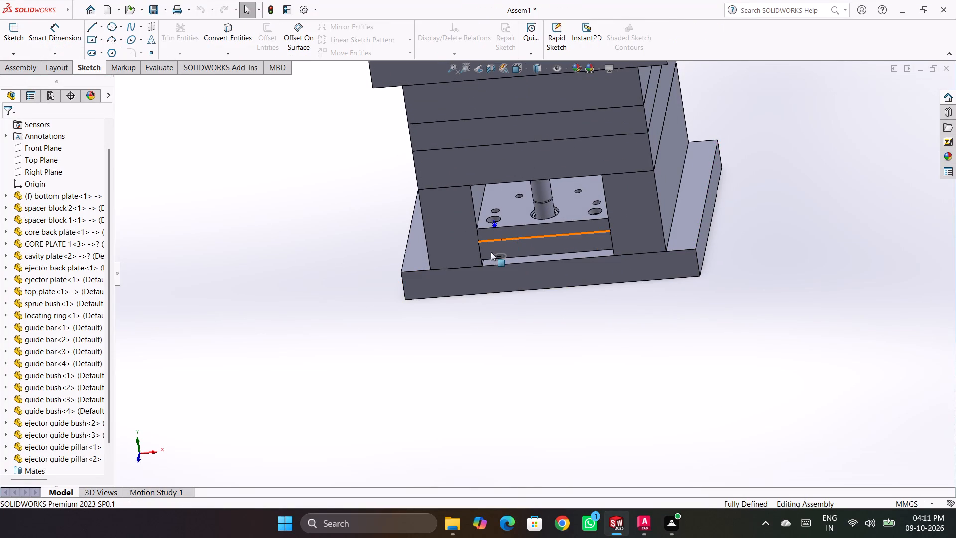
{"action": "right_click", "coordinate": [491, 257]}
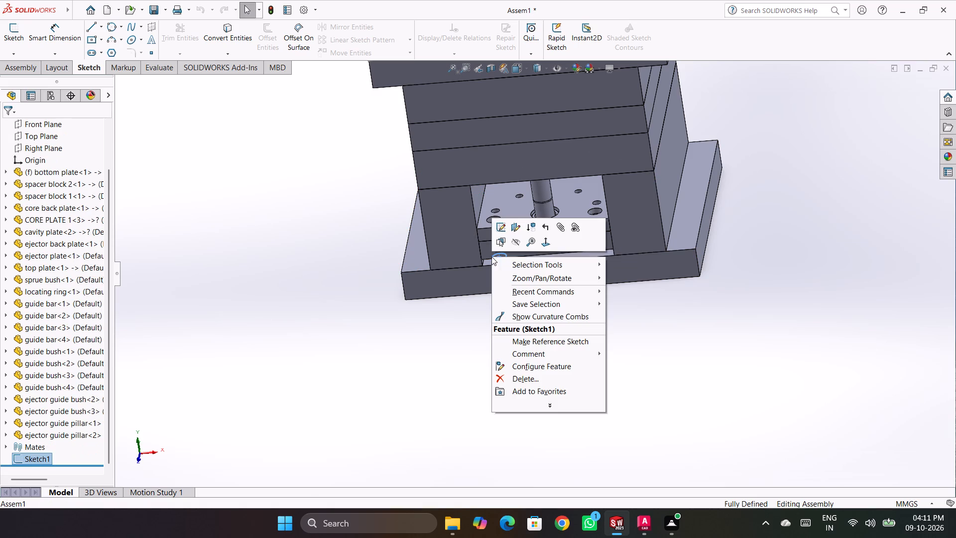
{"action": "left_click", "coordinate": [519, 243]}
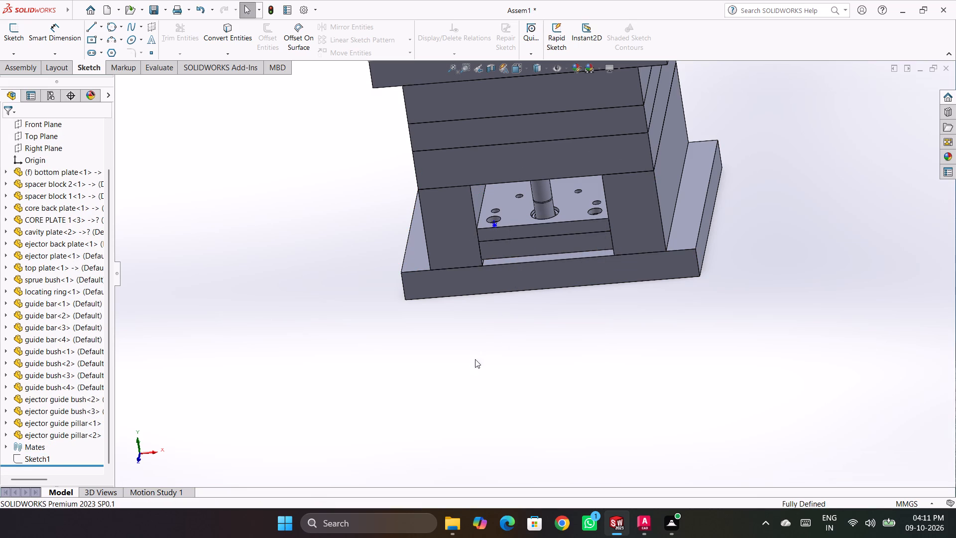
{"action": "left_click", "coordinate": [470, 355]}
Examine the leftover blue sketch line and point inside the corner hole of the ejector plates.
{"action": "scroll", "coordinate": [498, 208], "scroll_direction": "down", "scroll_amount": 3}
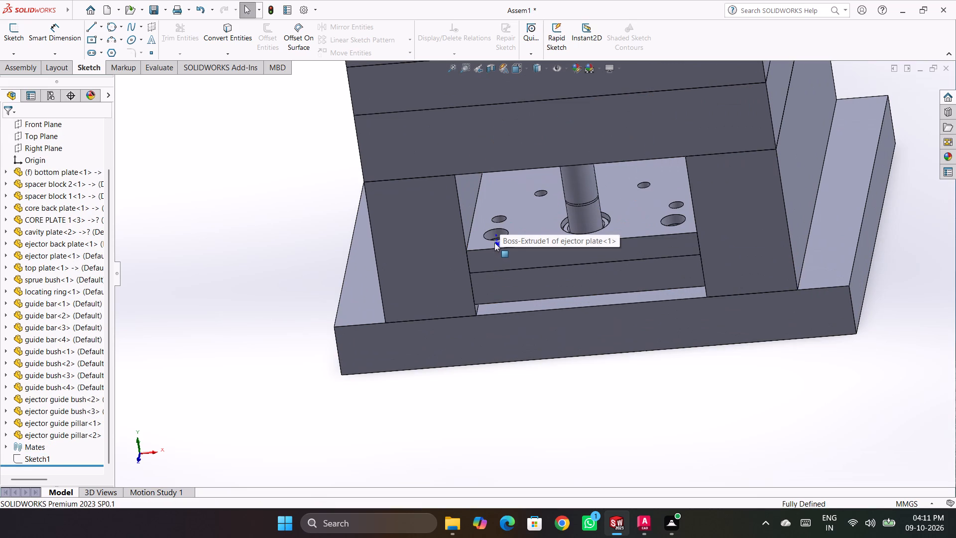
{"action": "key", "text": "Escape"}
{"action": "left_click", "coordinate": [557, 388]}
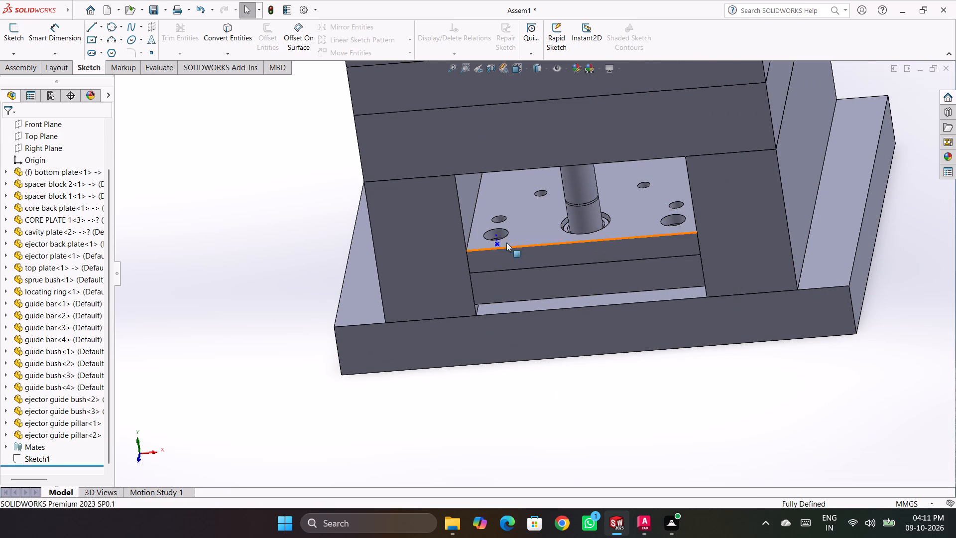
{"action": "left_click", "coordinate": [499, 250]}
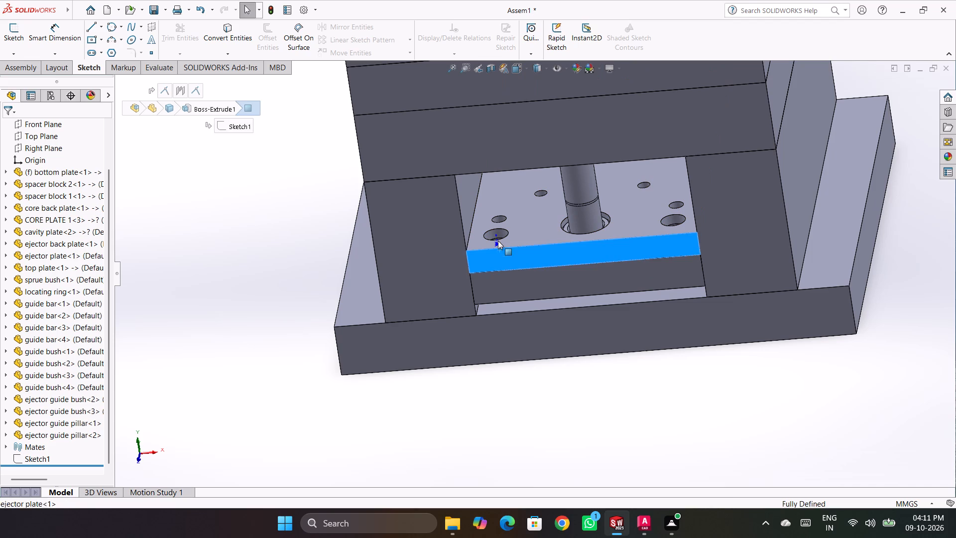
{"action": "left_click", "coordinate": [498, 239]}
{"action": "key", "text": "Escape"}
{"action": "key", "text": "Escape"}
{"action": "middle_click", "coordinate": [527, 418]}
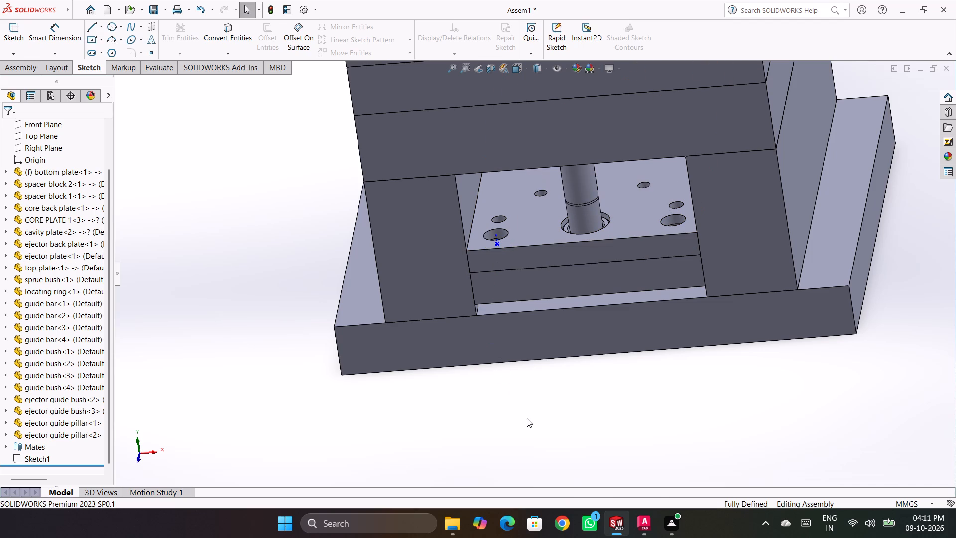
{"action": "middle_click_drag", "start_coordinate": [523, 292], "coordinate": [542, 373]}
{"action": "scroll", "coordinate": [499, 242], "scroll_direction": "down", "scroll_amount": 2}
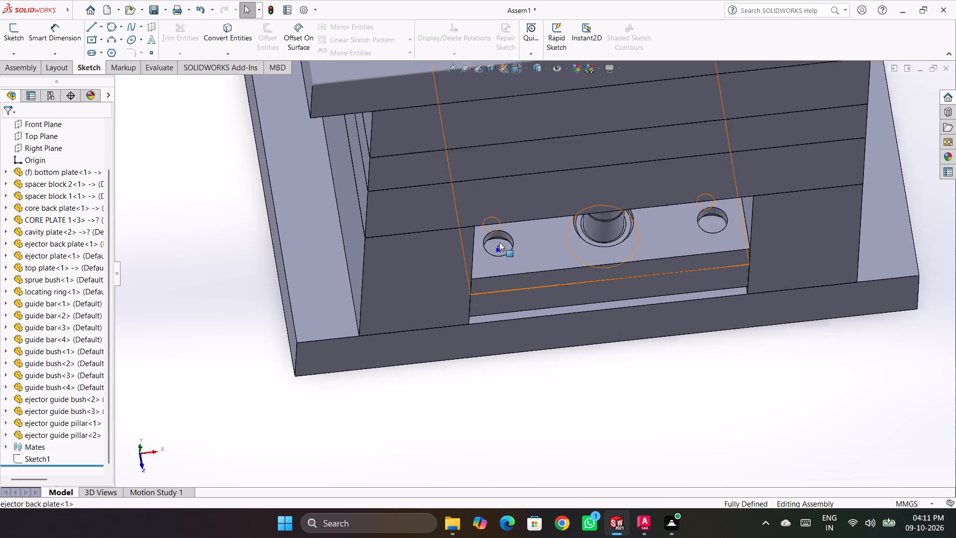
{"action": "scroll", "coordinate": [499, 242], "scroll_direction": "down", "scroll_amount": 8}
{"action": "left_click", "coordinate": [513, 279]}
{"action": "key", "text": "Escape"}
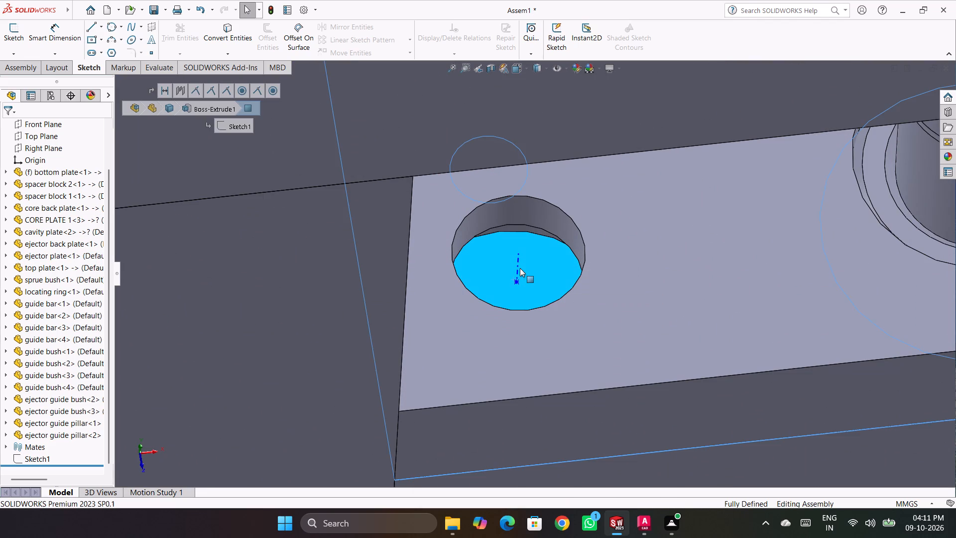
{"action": "left_click", "coordinate": [520, 268]}
{"action": "left_click", "coordinate": [512, 263]}
{"action": "key", "text": "Escape"}
{"action": "key", "text": "Escape"}
{"action": "key", "text": "Escape"}
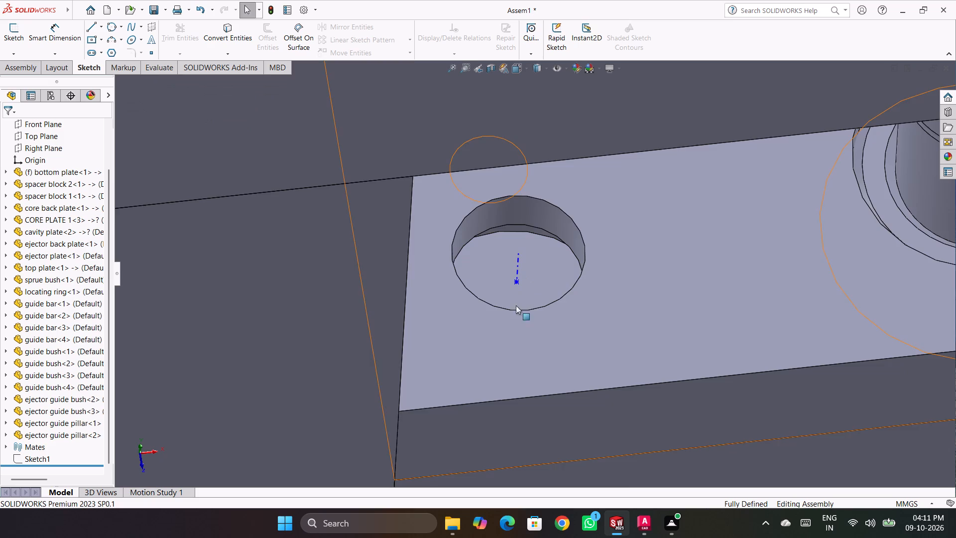
Inspect the mould assembly from below and from its sides, including the bottom plate holes and ejector plate area.
{"action": "scroll", "coordinate": [543, 317], "scroll_direction": "up", "scroll_amount": 11}
{"action": "middle_click_drag", "start_coordinate": [554, 347], "coordinate": [514, 144]}
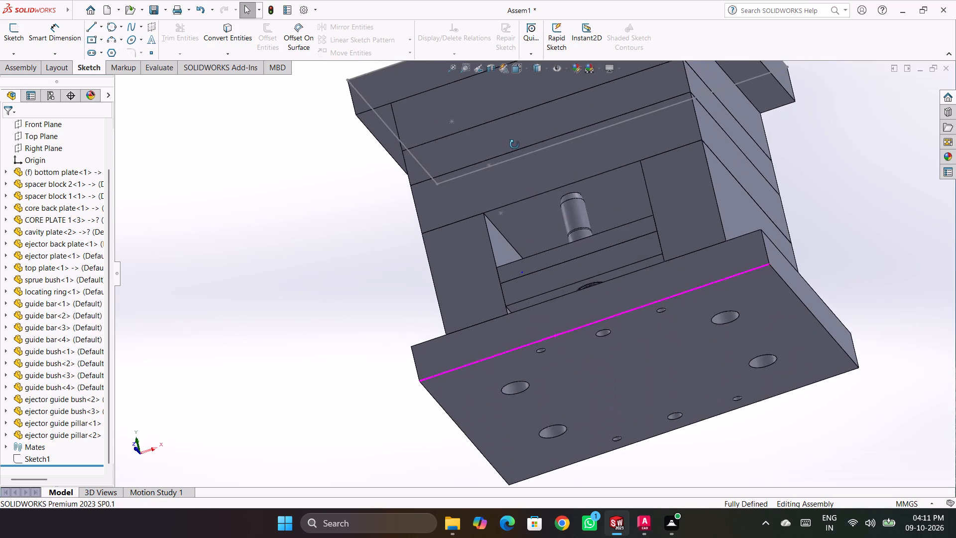
{"action": "middle_click_drag", "start_coordinate": [514, 144], "coordinate": [535, 261]}
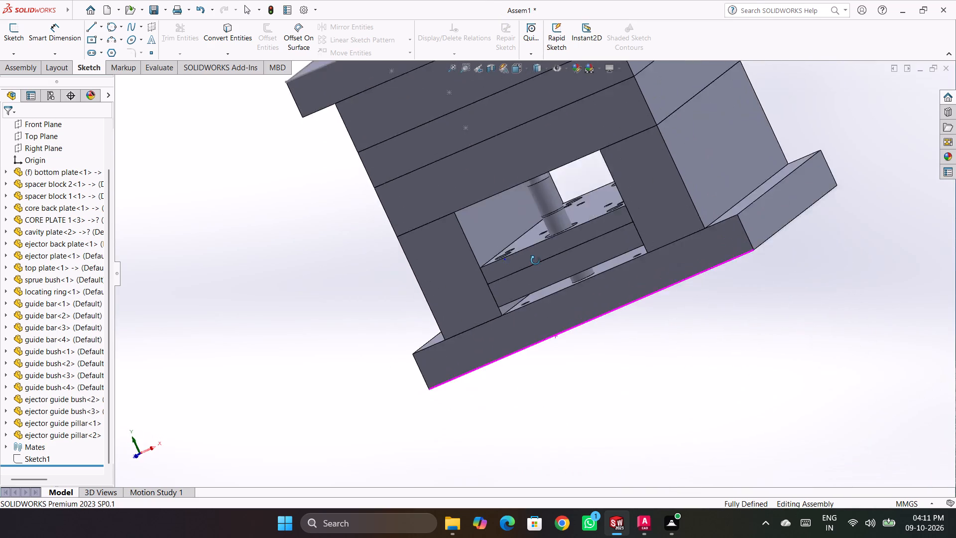
{"action": "middle_click_drag", "start_coordinate": [535, 261], "coordinate": [503, 251]}
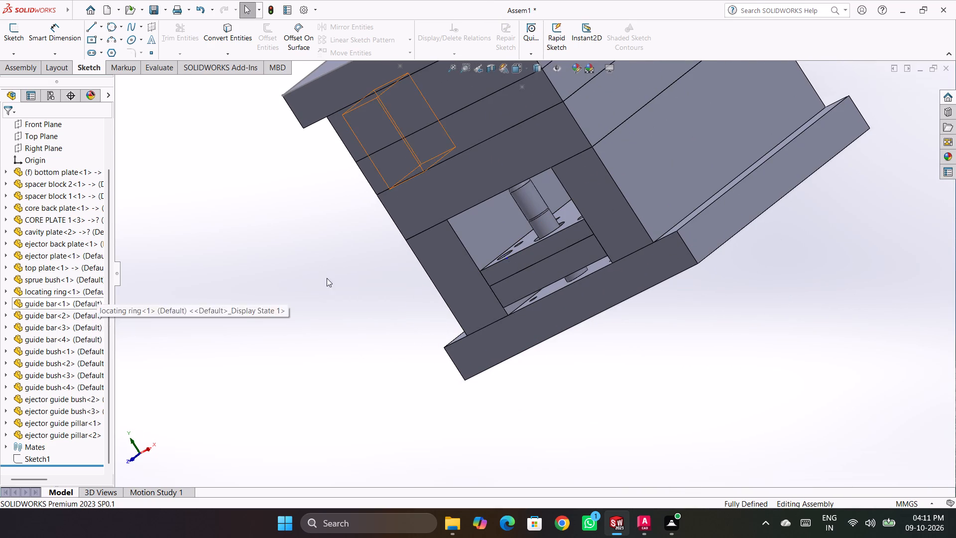
{"action": "left_click", "coordinate": [426, 253]}
{"action": "left_click", "coordinate": [371, 267]}
{"action": "key", "text": "Escape"}
{"action": "key", "text": "Escape"}
{"action": "scroll", "coordinate": [313, 283], "scroll_direction": "up", "scroll_amount": 5}
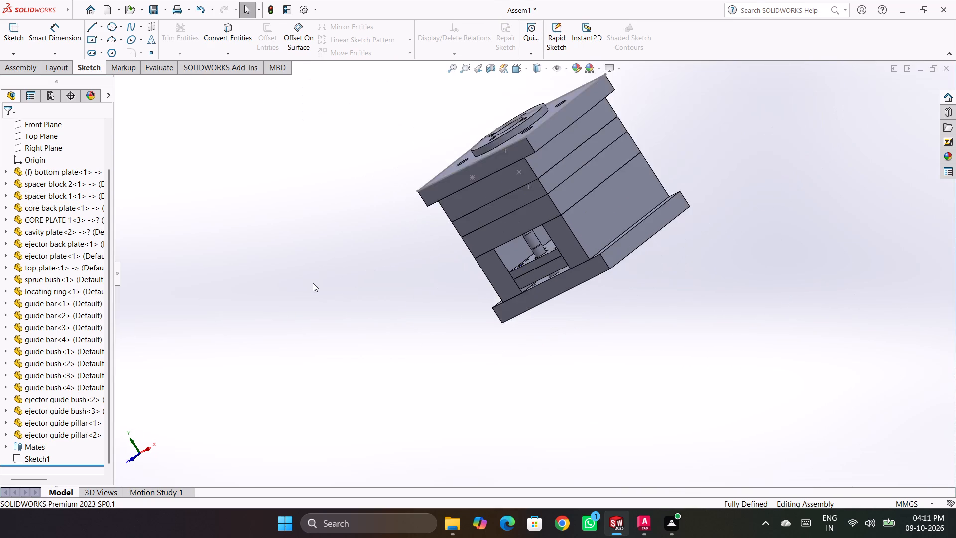
{"action": "scroll", "coordinate": [313, 283], "scroll_direction": "up", "scroll_amount": 1}
{"action": "middle_click_drag", "start_coordinate": [315, 278], "coordinate": [564, 275]}
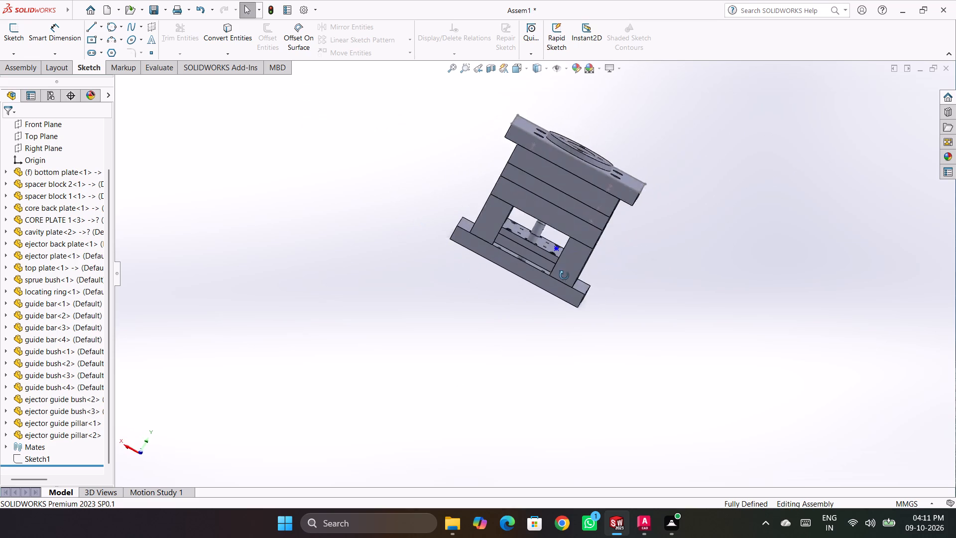
{"action": "middle_click_drag", "start_coordinate": [564, 275], "coordinate": [591, 291]}
{"action": "left_click", "coordinate": [332, 309]}
{"action": "key", "text": "Escape"}
{"action": "left_click", "coordinate": [308, 297]}
{"action": "key", "text": "Escape"}
{"action": "key", "text": "Escape"}
{"action": "key", "text": "Escape"}
{"action": "key", "text": "Escape"}
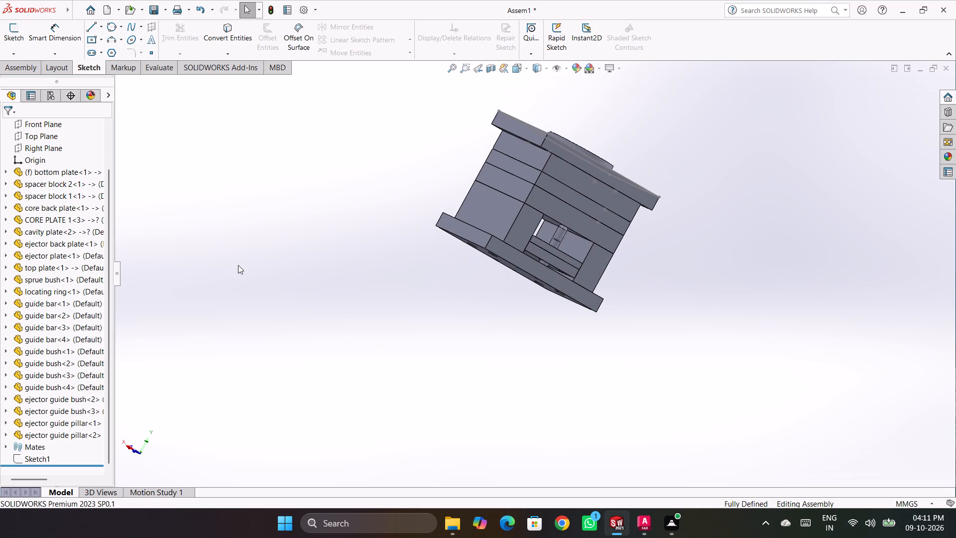
{"action": "key", "text": "Escape"}
Save the Assem1 assembly together with the modified bottom plate part.
{"action": "key", "text": "ctrl+s"}
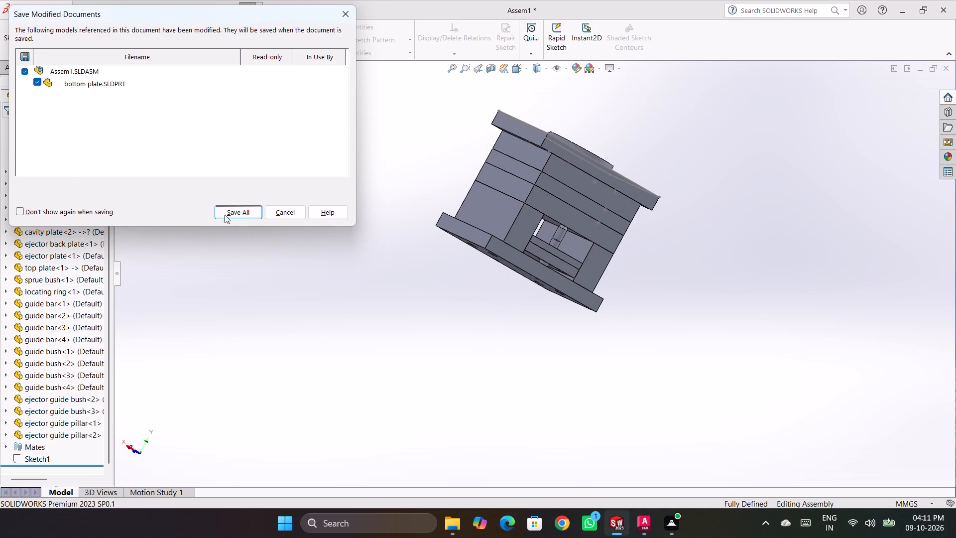
{"action": "left_click", "coordinate": [233, 216]}
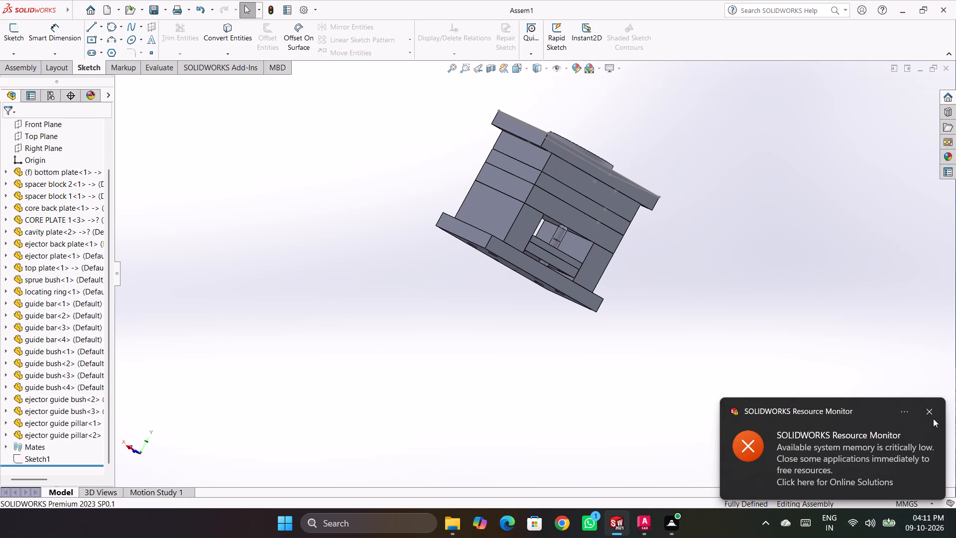
{"action": "left_click", "coordinate": [931, 416]}
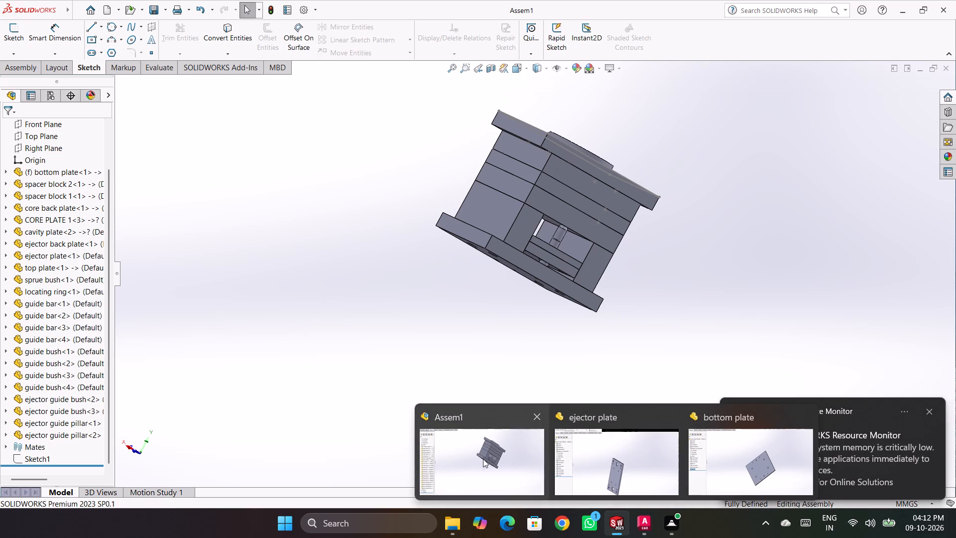
Create a new part document.
{"action": "left_click", "coordinate": [477, 452]}
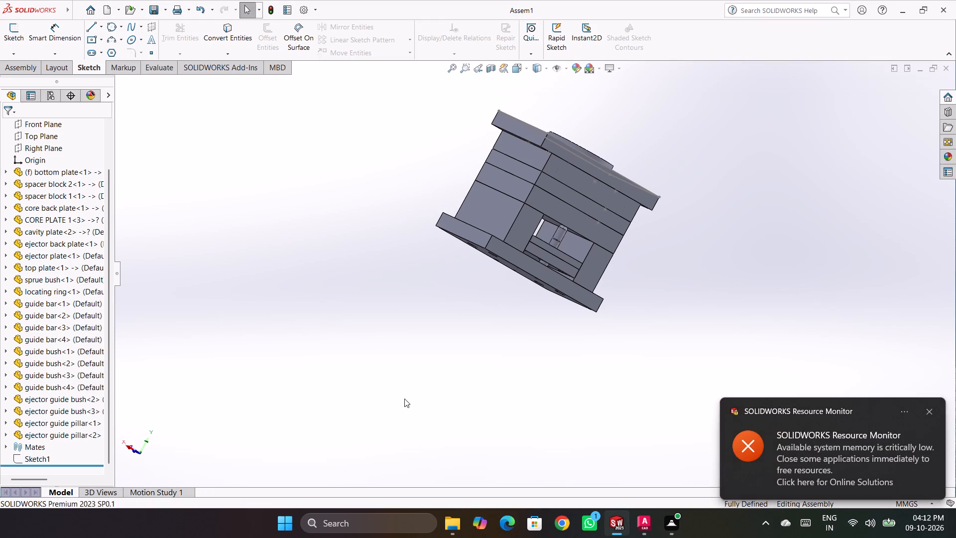
{"action": "key", "text": "ctrl+n"}
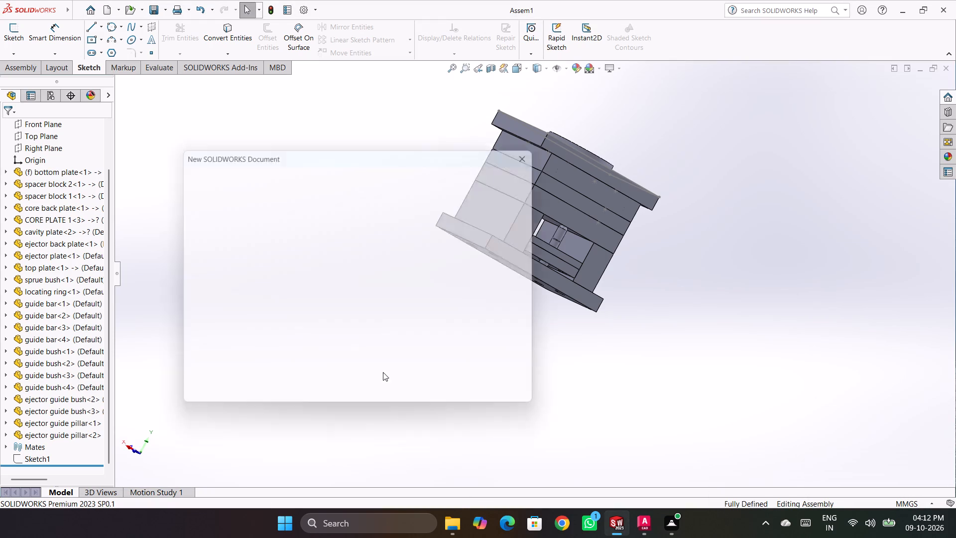
{"action": "left_click", "coordinate": [225, 271]}
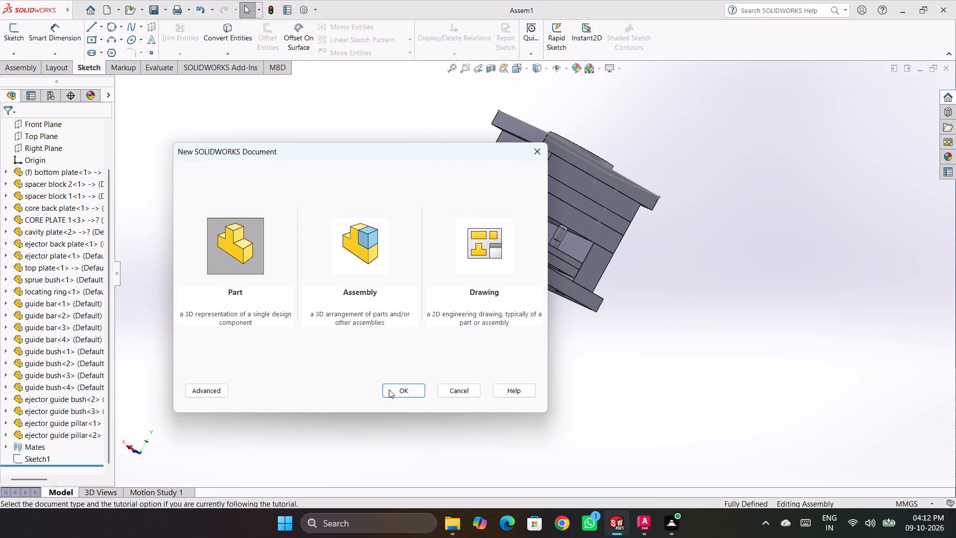
{"action": "left_click", "coordinate": [393, 393]}
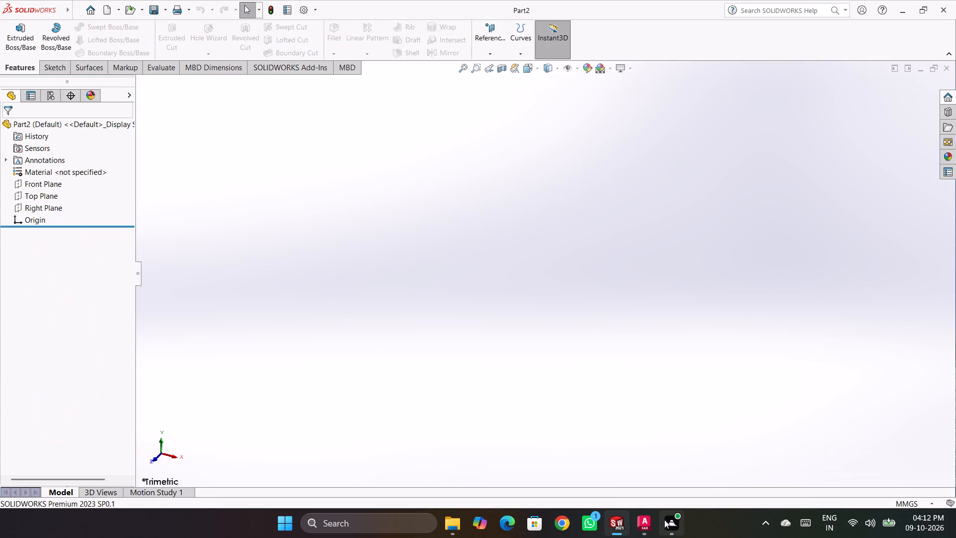
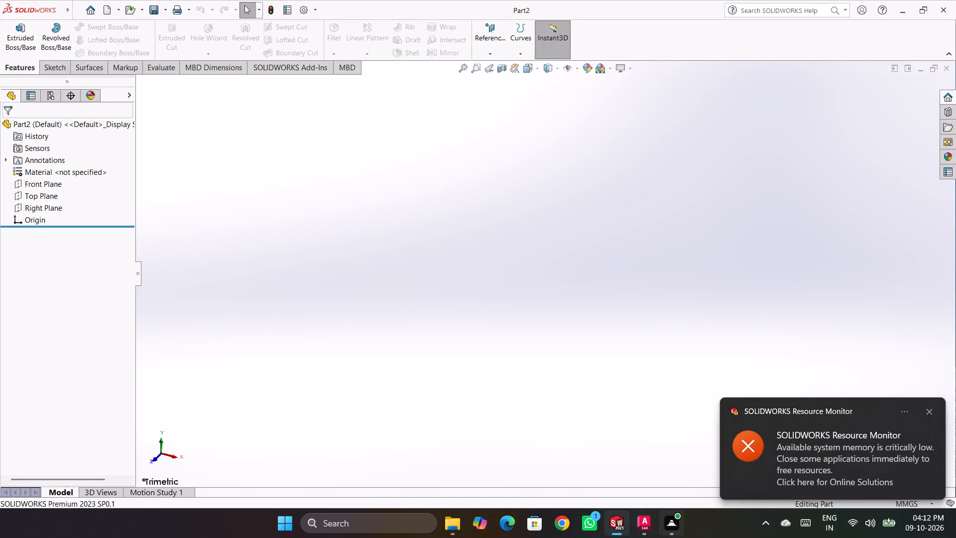
Start a new sketch on the Front Plane.
{"action": "left_click", "coordinate": [927, 411]}
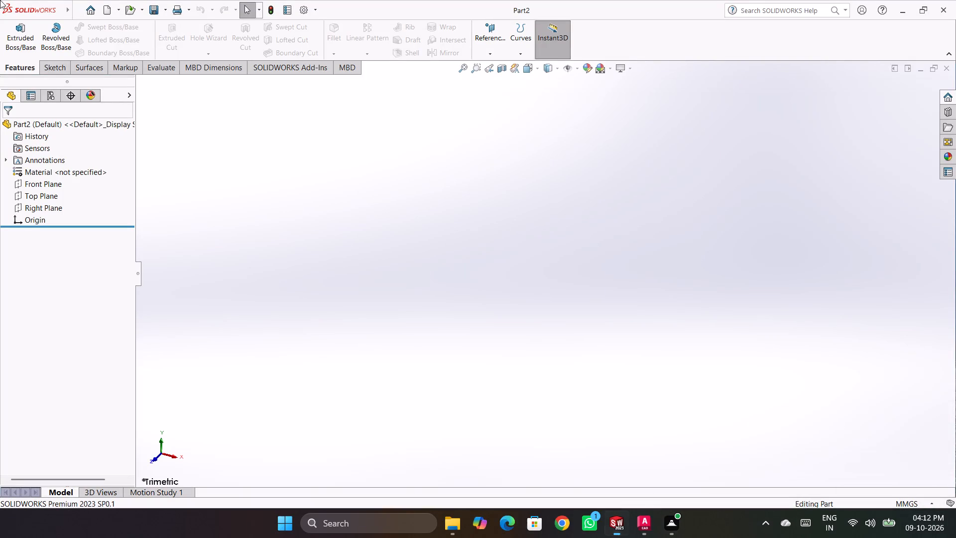
{"action": "left_click", "coordinate": [68, 72]}
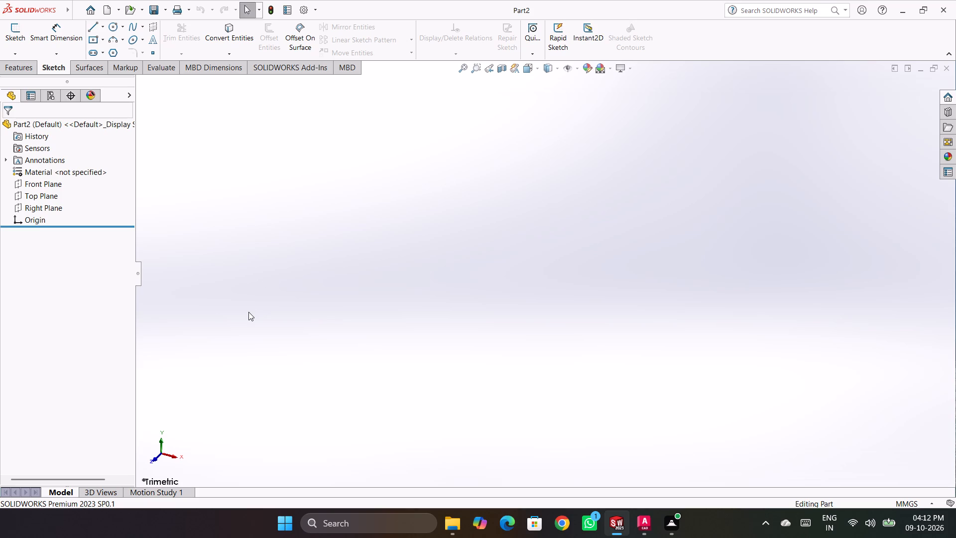
{"action": "left_click", "coordinate": [17, 42]}
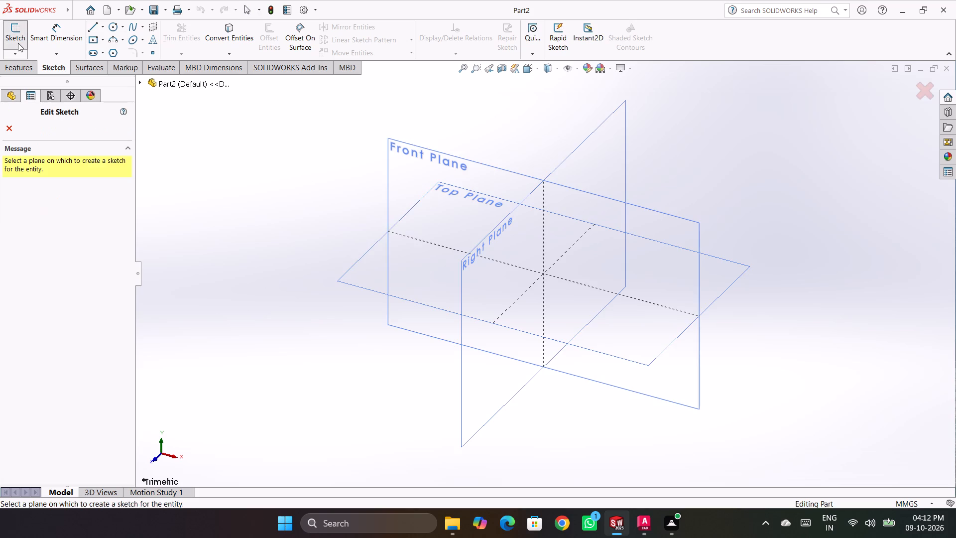
{"action": "left_click", "coordinate": [393, 162]}
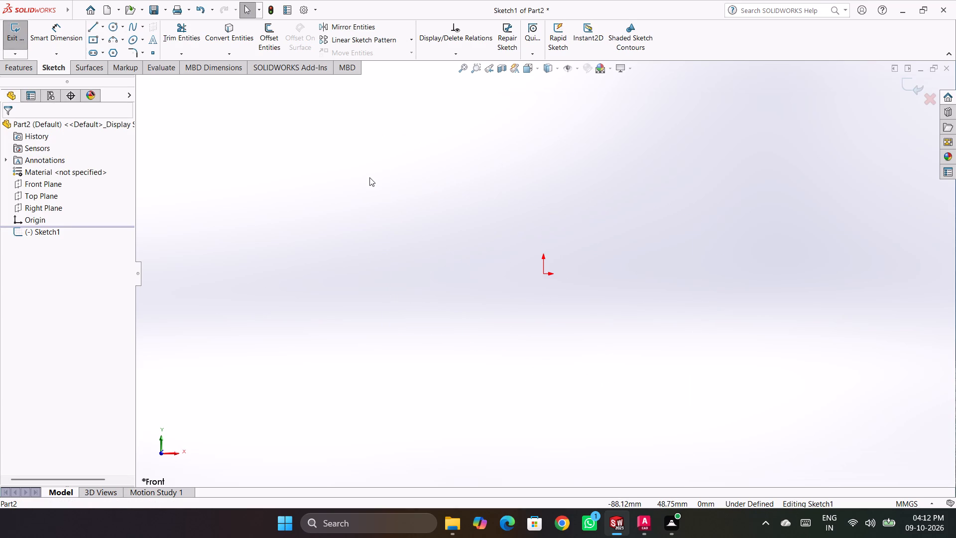
Sketch a closed six-line profile from the origin: vertical about 76 mm, short top edge, slope, horizontal ledge about 41 mm, short vertical end and baseline.
{"action": "scroll", "coordinate": [369, 178], "scroll_direction": "up", "scroll_amount": 1}
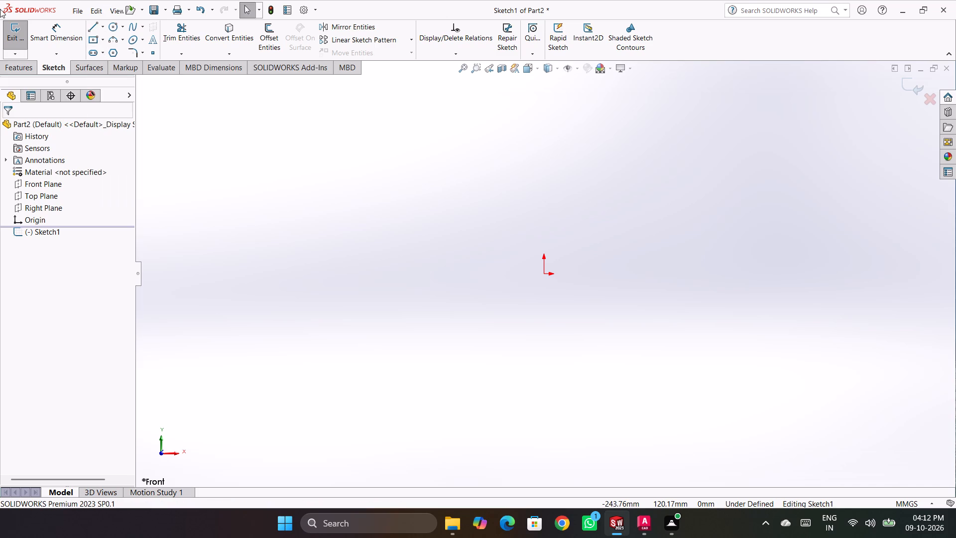
{"action": "left_click", "coordinate": [92, 22]}
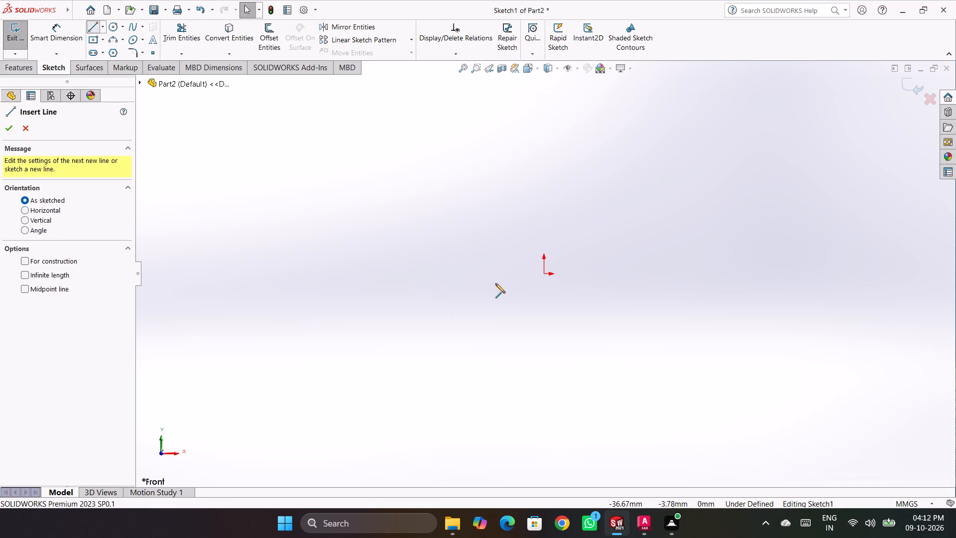
{"action": "left_click", "coordinate": [542, 272]}
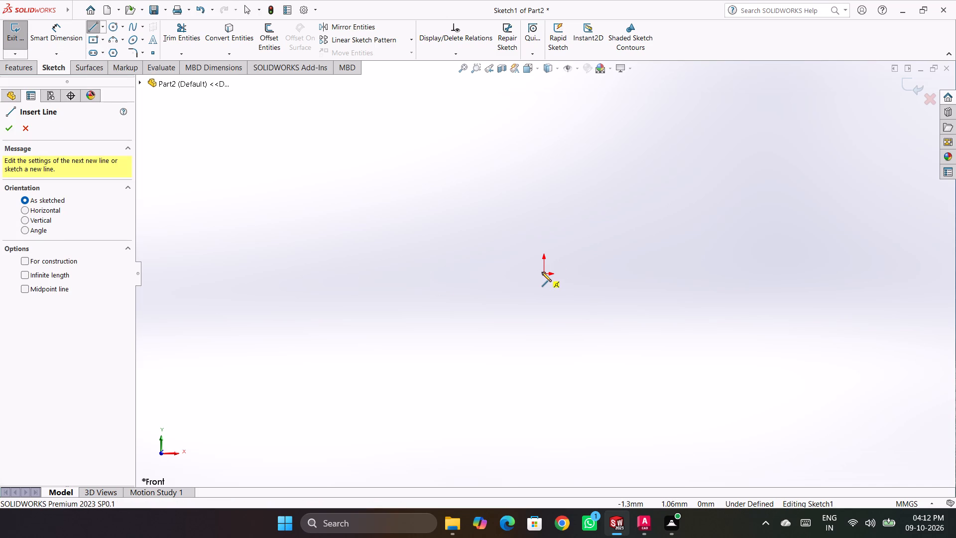
{"action": "left_click", "coordinate": [547, 149]}
{"action": "left_click", "coordinate": [561, 148]}
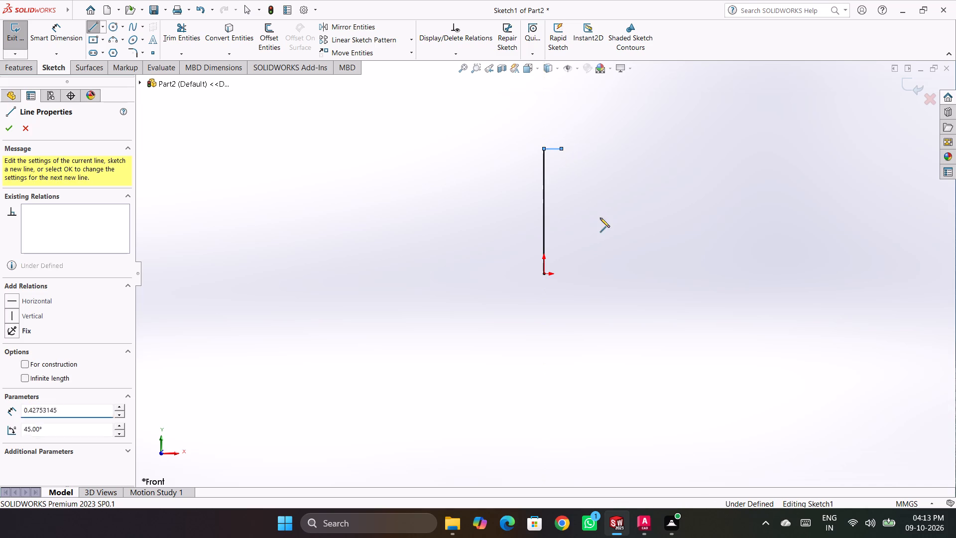
{"action": "left_click", "coordinate": [624, 249]}
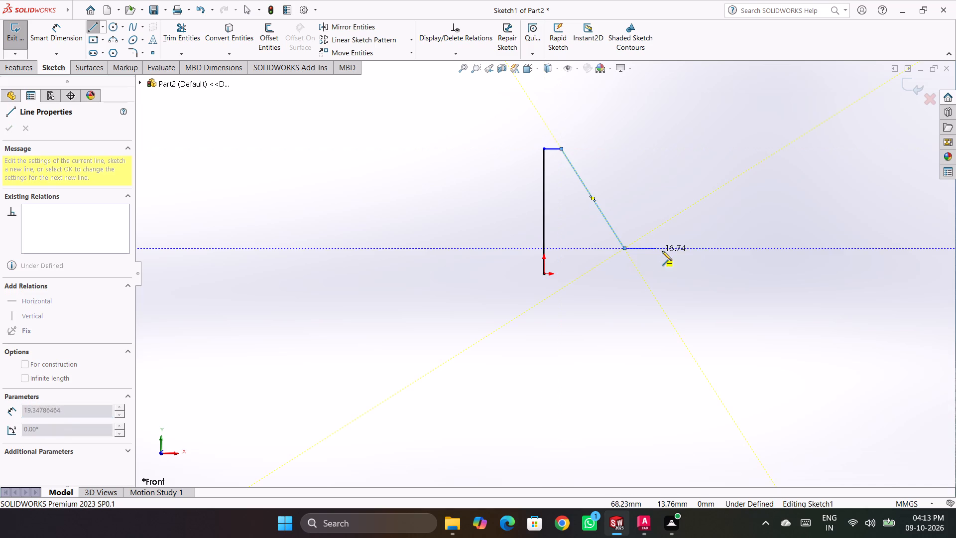
{"action": "left_click", "coordinate": [693, 250]}
{"action": "left_click", "coordinate": [693, 276]}
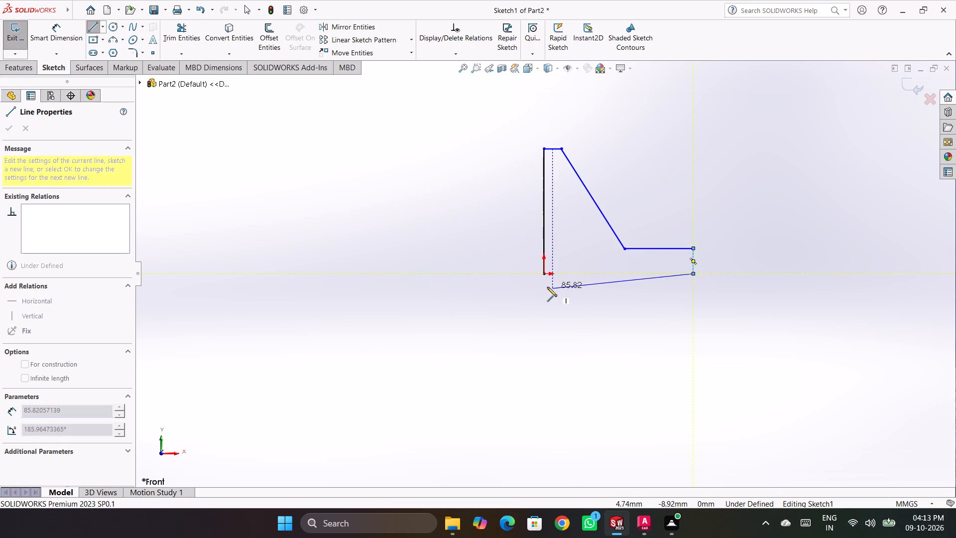
{"action": "left_click", "coordinate": [545, 271]}
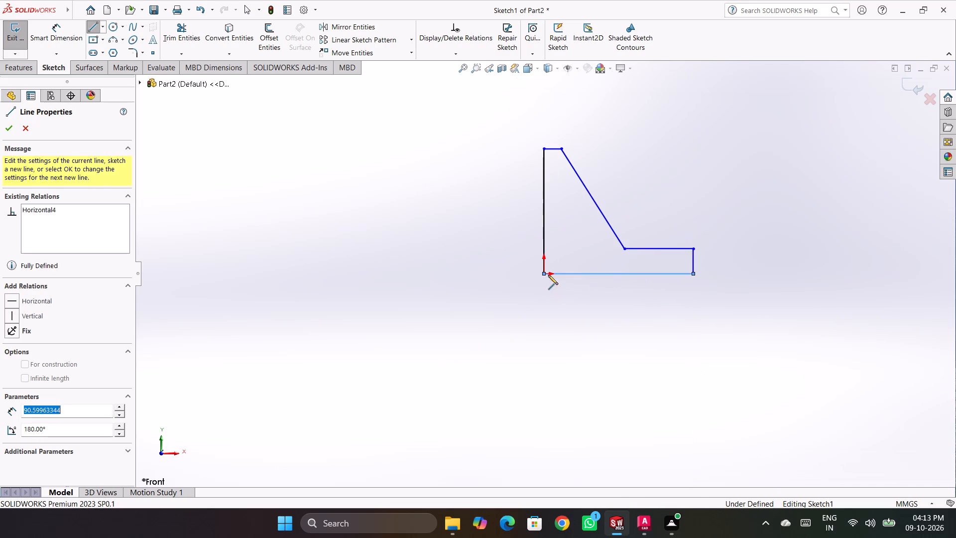
{"action": "key", "text": "Escape"}
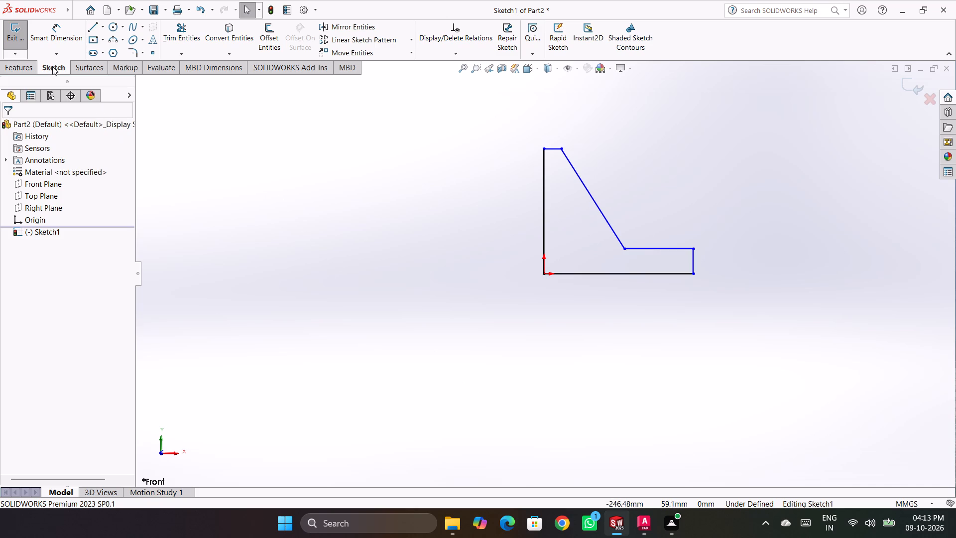
Dimension the vertical line rising from the origin to 6 mm.
{"action": "left_click", "coordinate": [54, 35]}
{"action": "left_click", "coordinate": [548, 225]}
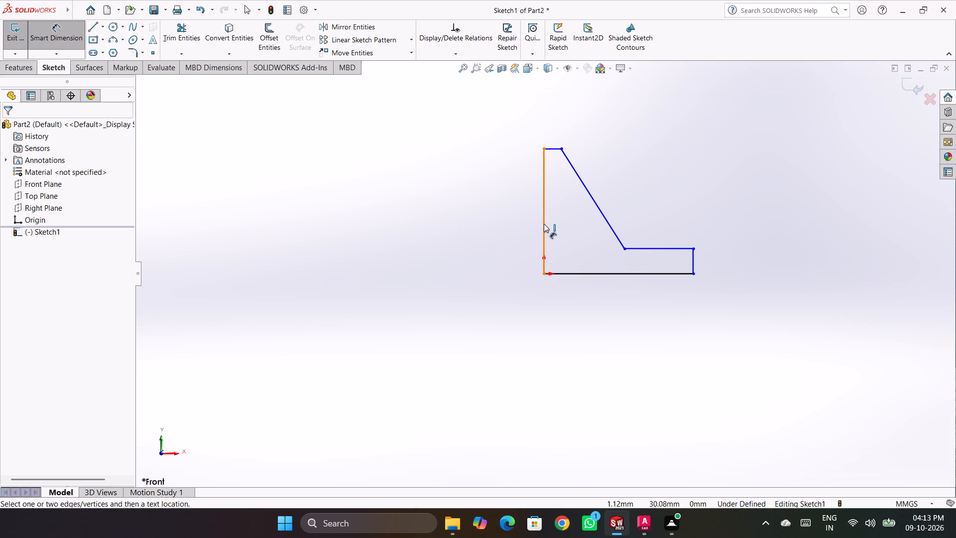
{"action": "left_click", "coordinate": [544, 224]}
{"action": "left_click", "coordinate": [512, 216]}
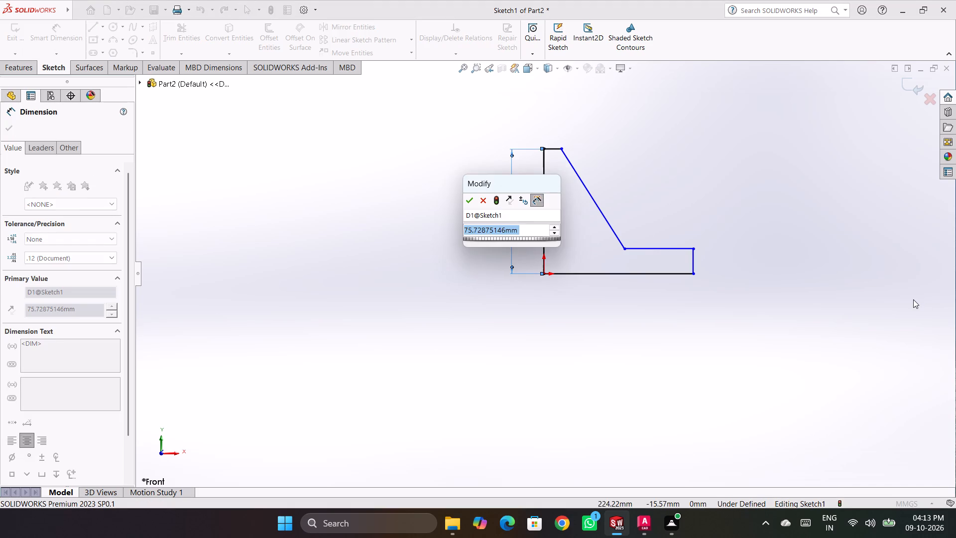
{"action": "key", "text": "6"}
{"action": "key", "text": "Return"}
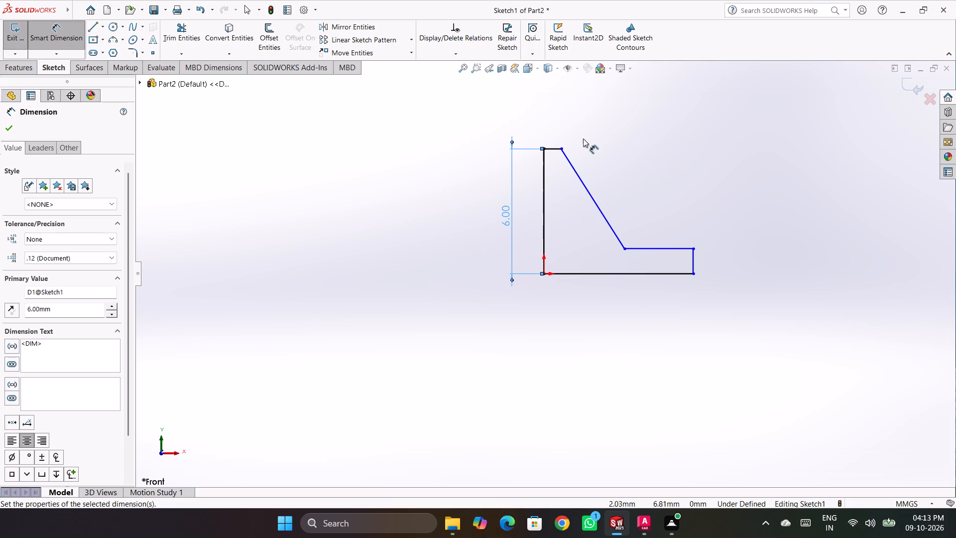
Dimension the short horizontal top edge of the profile to 1 mm.
{"action": "left_click", "coordinate": [551, 151]}
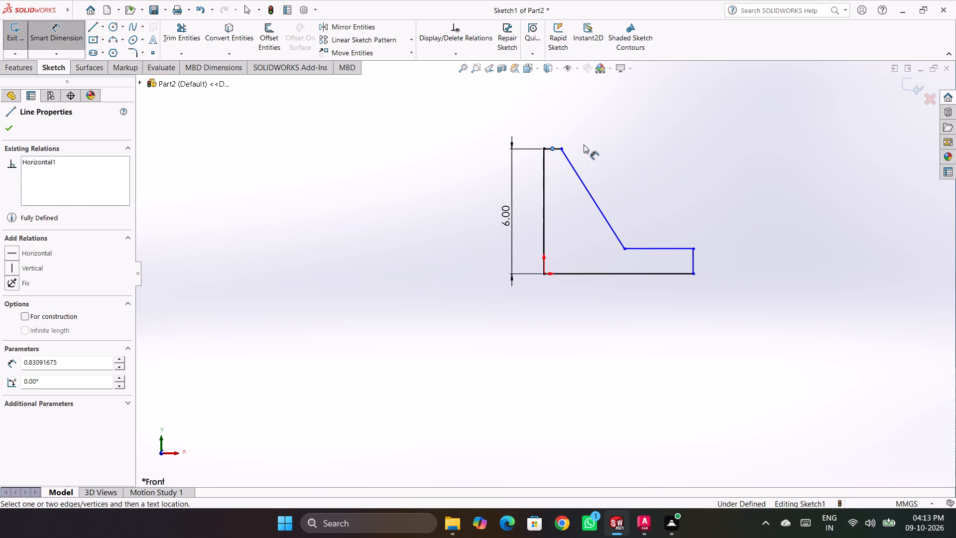
{"action": "key", "text": "Escape"}
{"action": "key", "text": "Escape"}
{"action": "left_click", "coordinate": [57, 36]}
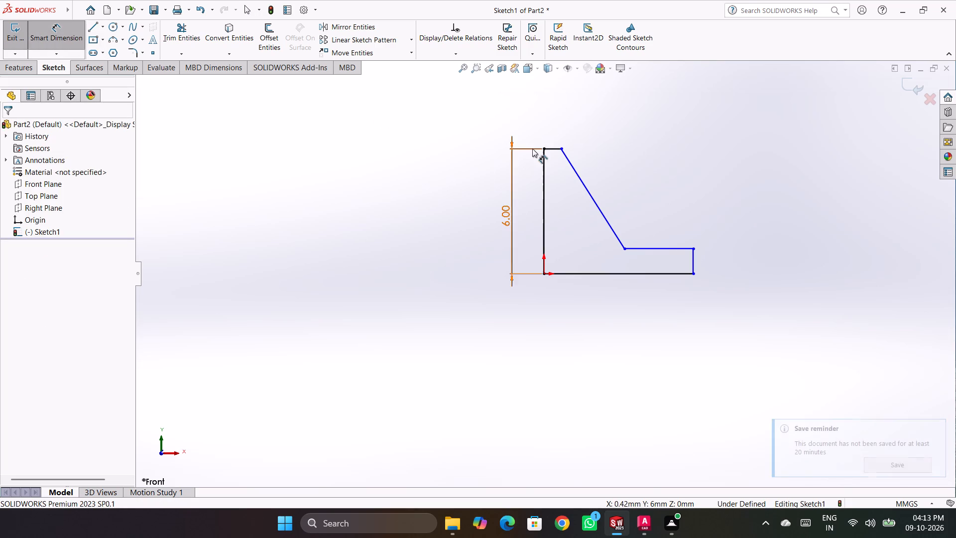
{"action": "scroll", "coordinate": [531, 141], "scroll_direction": "down", "scroll_amount": 3}
{"action": "left_click", "coordinate": [565, 180]}
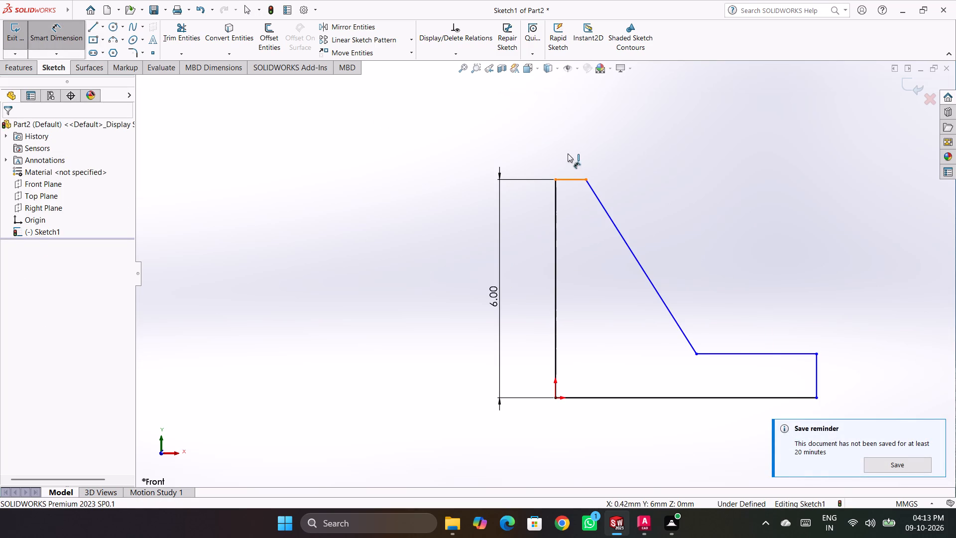
{"action": "left_click", "coordinate": [569, 149]}
{"action": "key", "text": "1"}
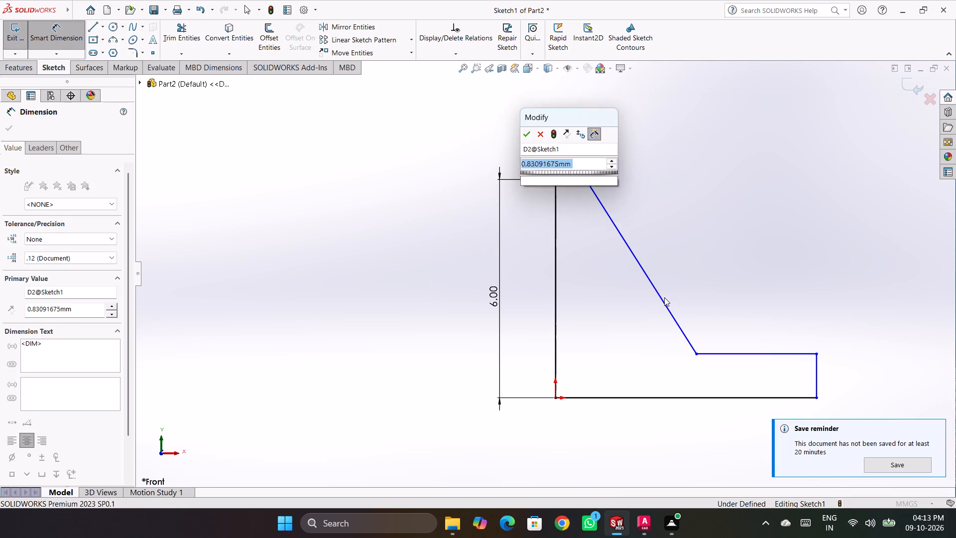
{"action": "key", "text": "Return"}
{"action": "left_click", "coordinate": [711, 245]}
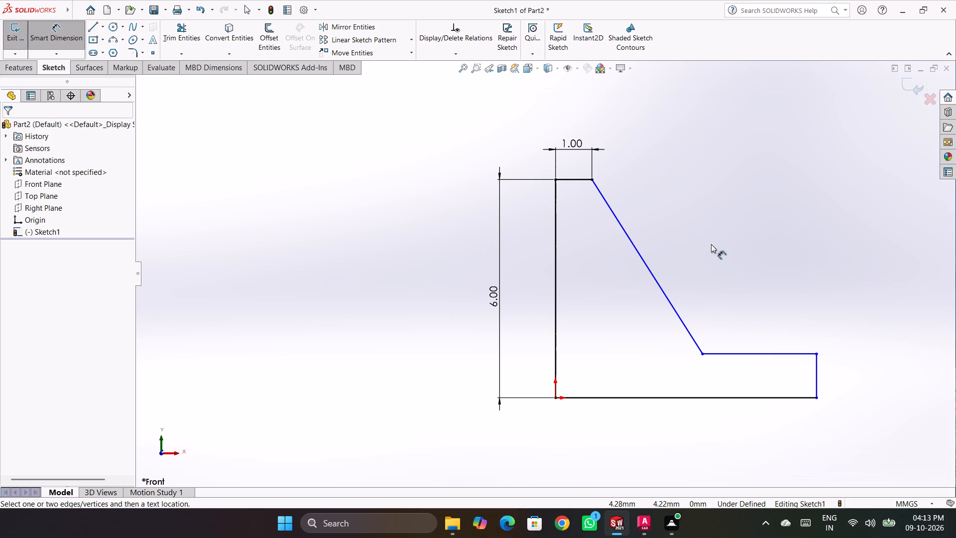
Dimension the distance between the tall vertical line and the short vertical end line to 10 mm.
{"action": "left_click", "coordinate": [553, 299]}
{"action": "left_click", "coordinate": [553, 299]}
{"action": "key", "text": "Escape"}
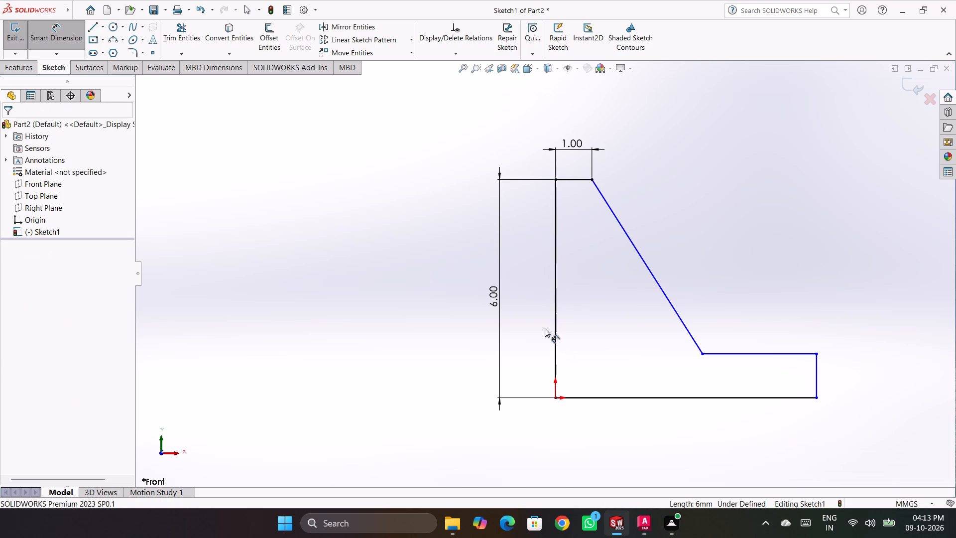
{"action": "left_click", "coordinate": [557, 330]}
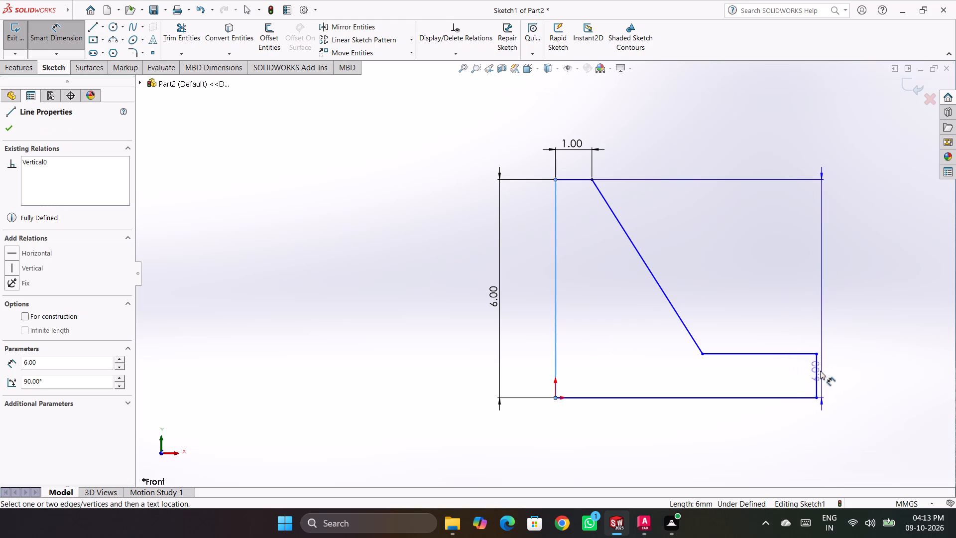
{"action": "left_click", "coordinate": [815, 370]}
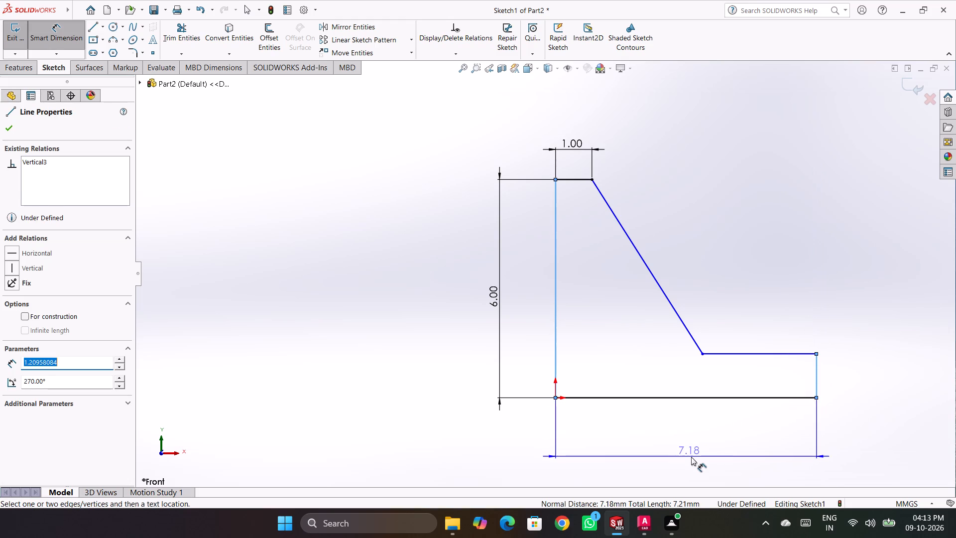
{"action": "left_click", "coordinate": [691, 457]}
{"action": "type", "text": "10"}
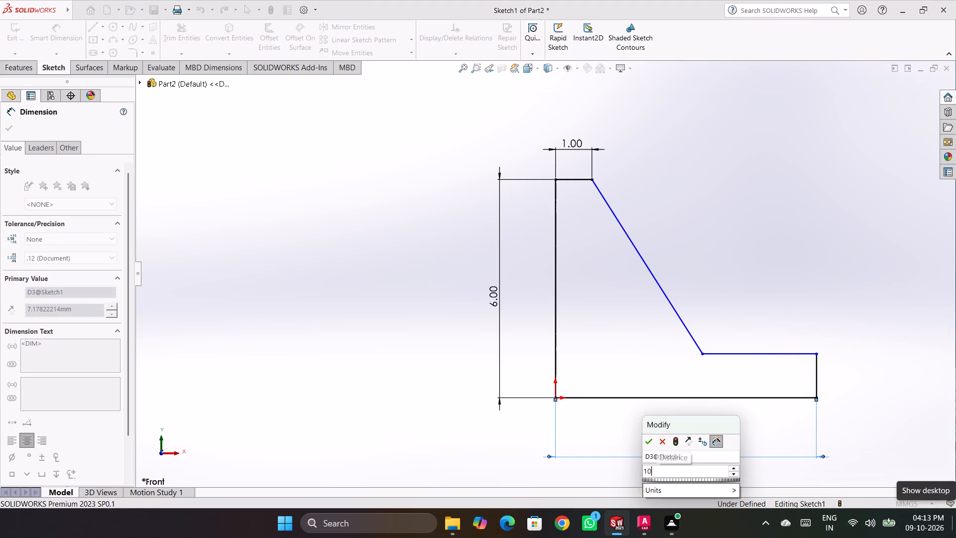
{"action": "key", "text": "Return"}
{"action": "left_click", "coordinate": [746, 245]}
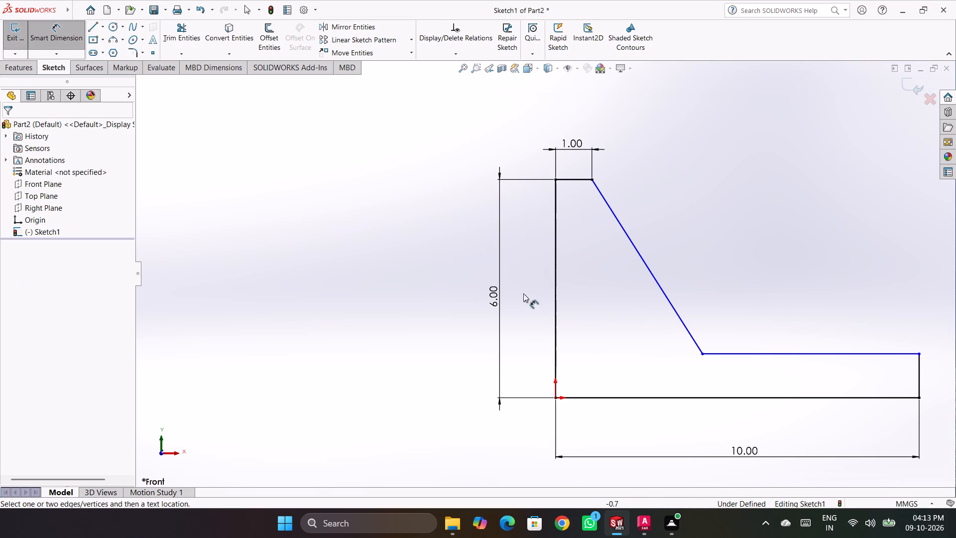
Dimension the horizontal ledge at the foot of the sloped line to 5 mm.
{"action": "scroll", "coordinate": [481, 307], "scroll_direction": "down", "scroll_amount": 4}
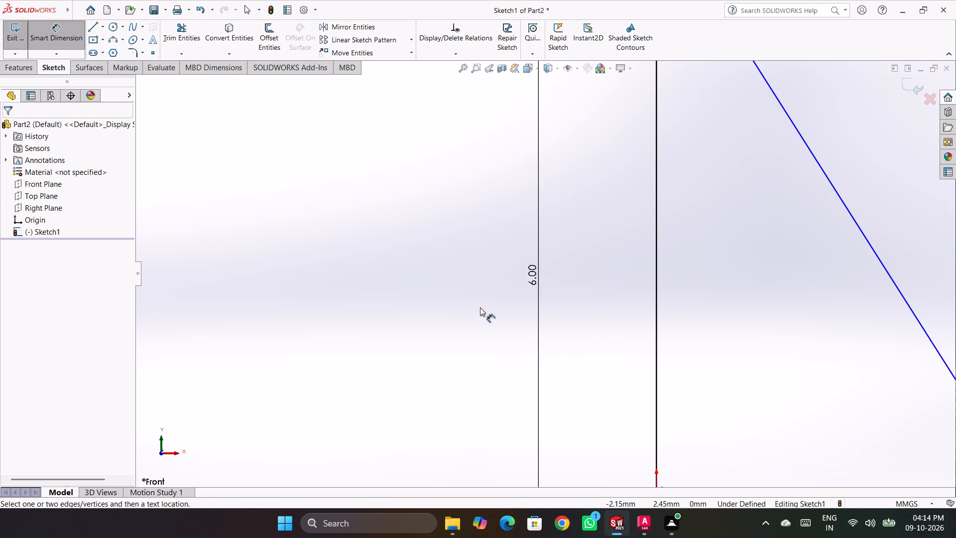
{"action": "scroll", "coordinate": [593, 359], "scroll_direction": "up", "scroll_amount": 6}
{"action": "scroll", "coordinate": [838, 269], "scroll_direction": "down", "scroll_amount": 2}
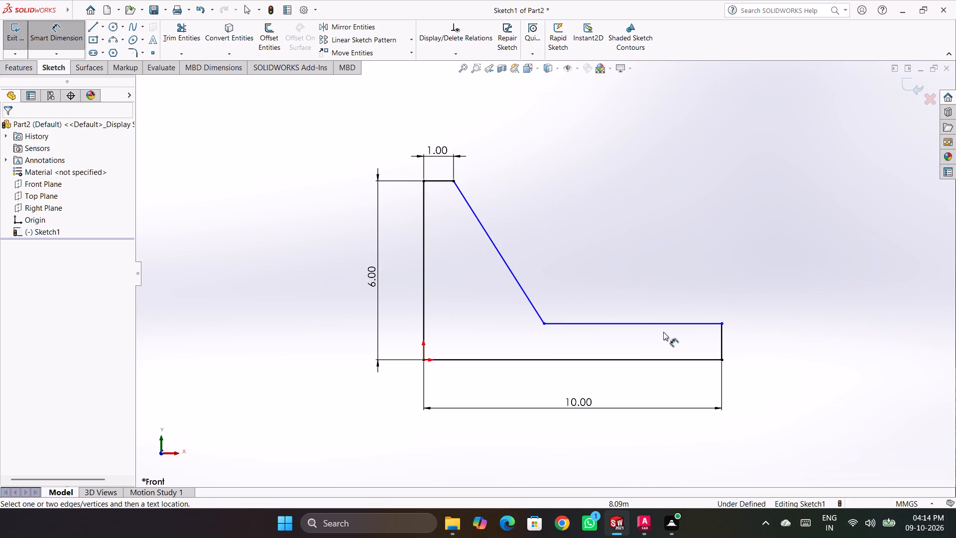
{"action": "left_click", "coordinate": [642, 323]}
{"action": "left_click", "coordinate": [640, 283]}
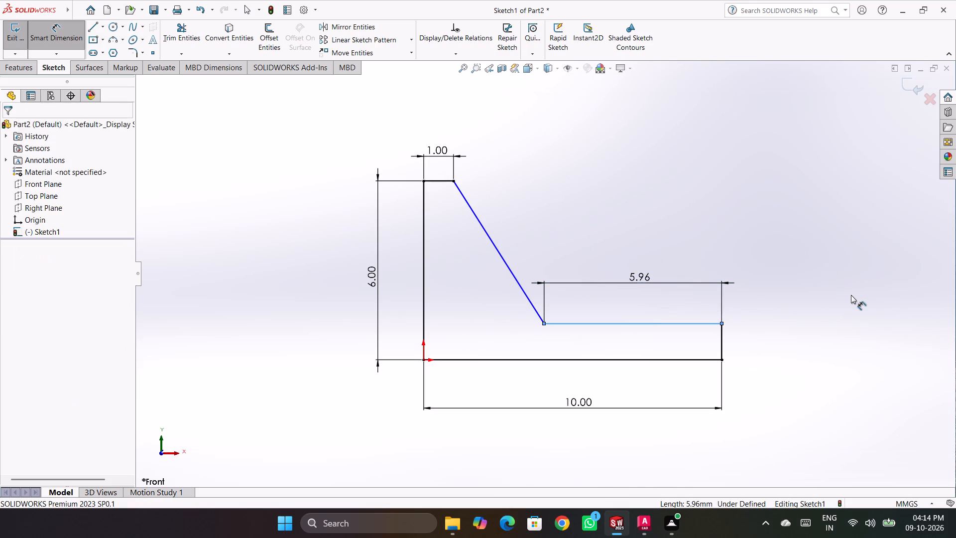
{"action": "key", "text": "5"}
{"action": "key", "text": "Return"}
{"action": "left_click", "coordinate": [656, 188]}
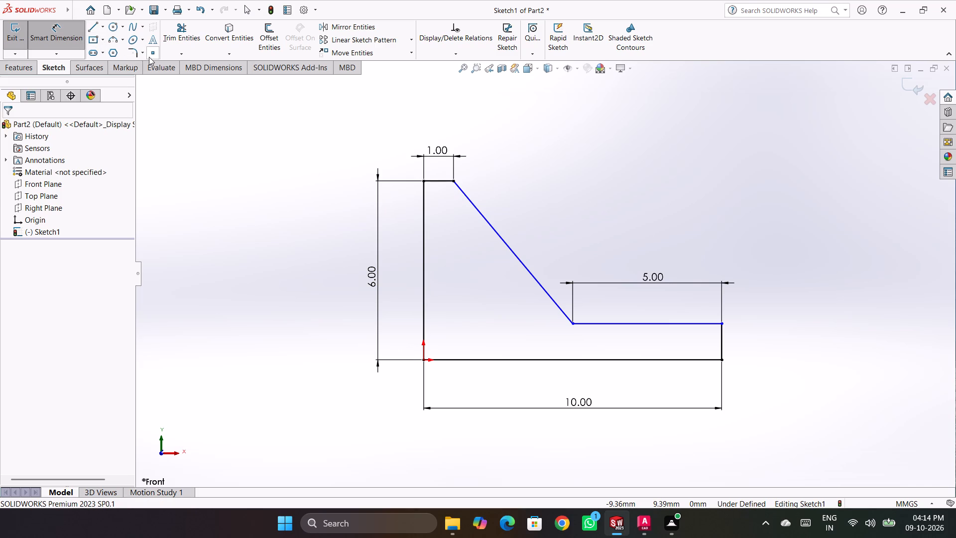
Add a 1 mm sketch fillet to the profile corner at the origin.
{"action": "left_click", "coordinate": [131, 52]}
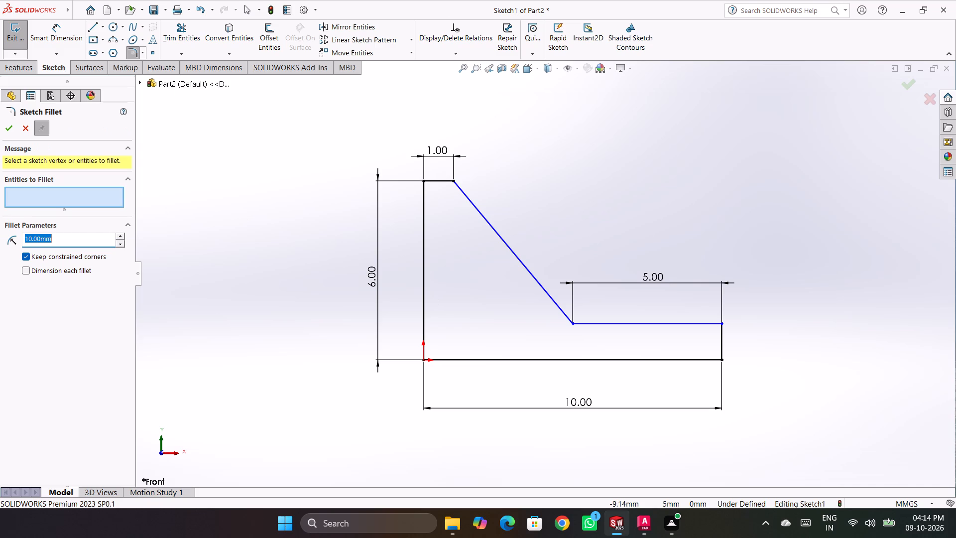
{"action": "key", "text": "1"}
{"action": "key", "text": "Return"}
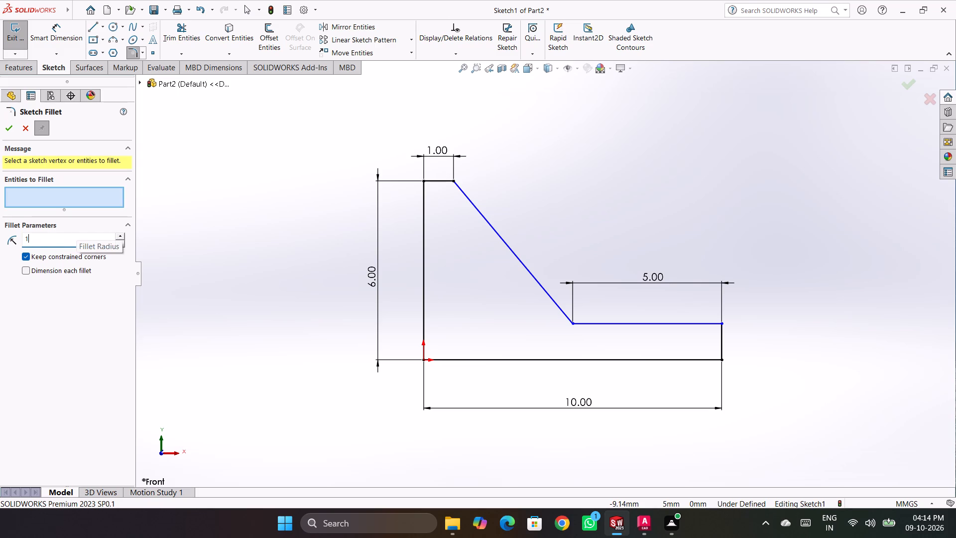
{"action": "left_click", "coordinate": [422, 358]}
{"action": "left_click", "coordinate": [0, 131]}
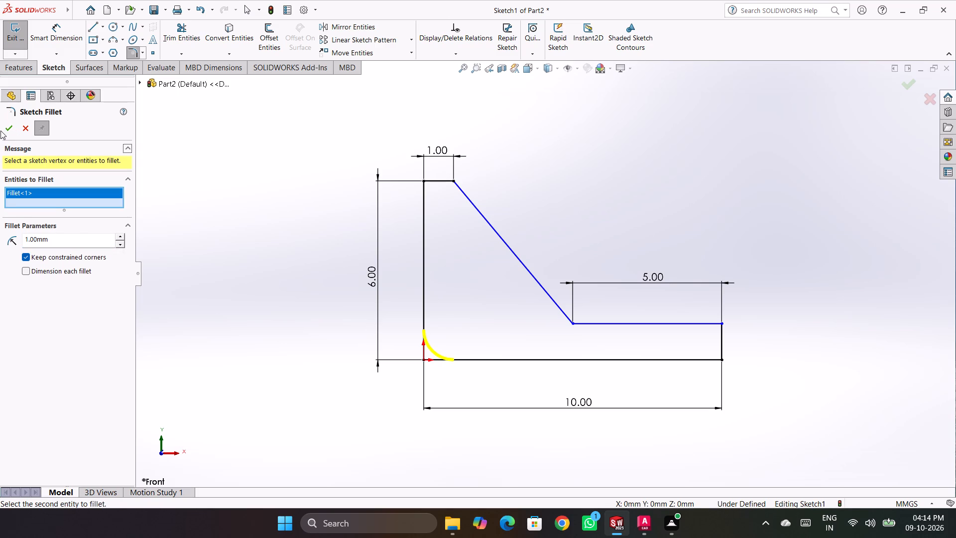
{"action": "left_click", "coordinate": [3, 129]}
{"action": "left_click", "coordinate": [247, 256]}
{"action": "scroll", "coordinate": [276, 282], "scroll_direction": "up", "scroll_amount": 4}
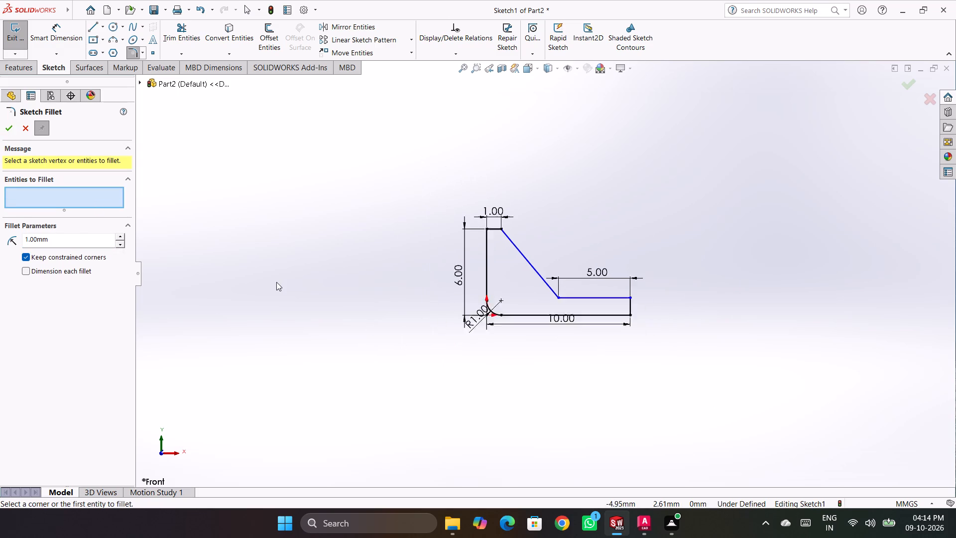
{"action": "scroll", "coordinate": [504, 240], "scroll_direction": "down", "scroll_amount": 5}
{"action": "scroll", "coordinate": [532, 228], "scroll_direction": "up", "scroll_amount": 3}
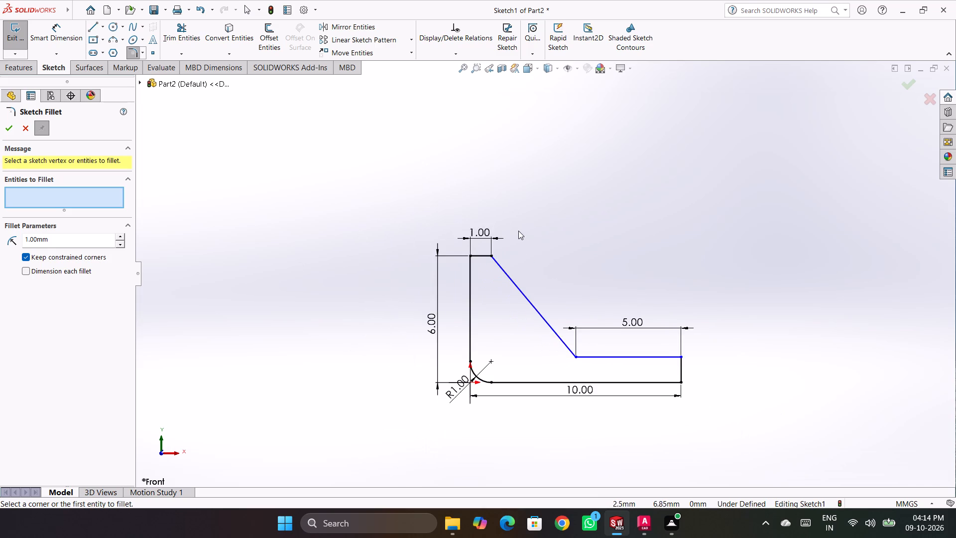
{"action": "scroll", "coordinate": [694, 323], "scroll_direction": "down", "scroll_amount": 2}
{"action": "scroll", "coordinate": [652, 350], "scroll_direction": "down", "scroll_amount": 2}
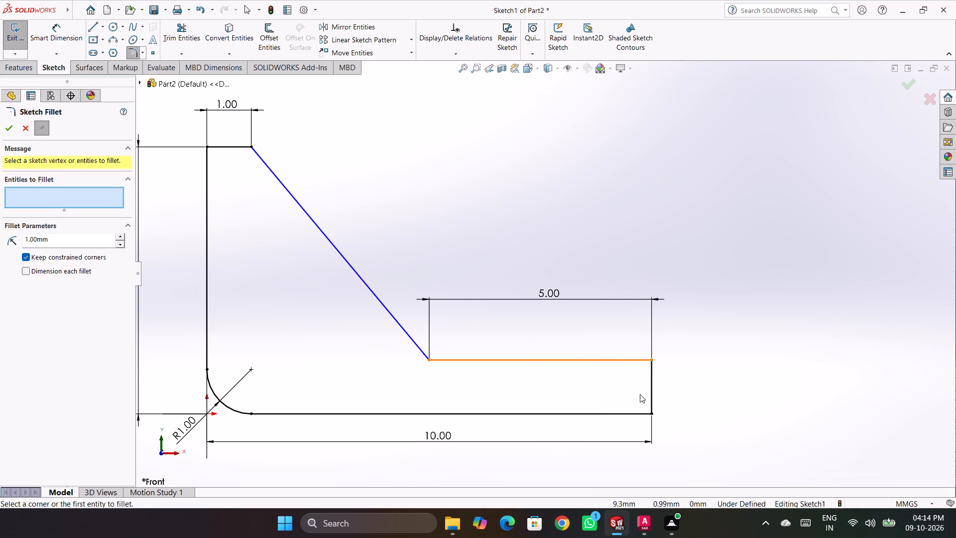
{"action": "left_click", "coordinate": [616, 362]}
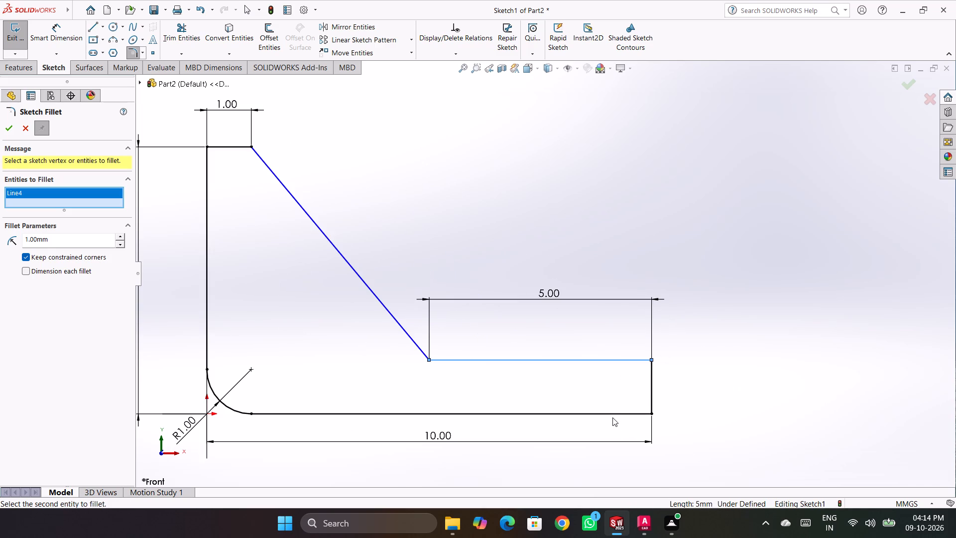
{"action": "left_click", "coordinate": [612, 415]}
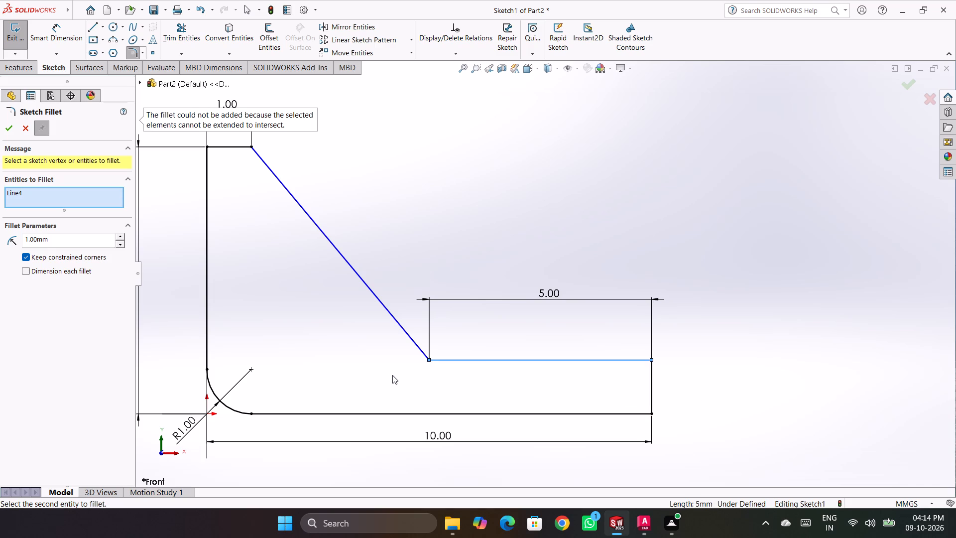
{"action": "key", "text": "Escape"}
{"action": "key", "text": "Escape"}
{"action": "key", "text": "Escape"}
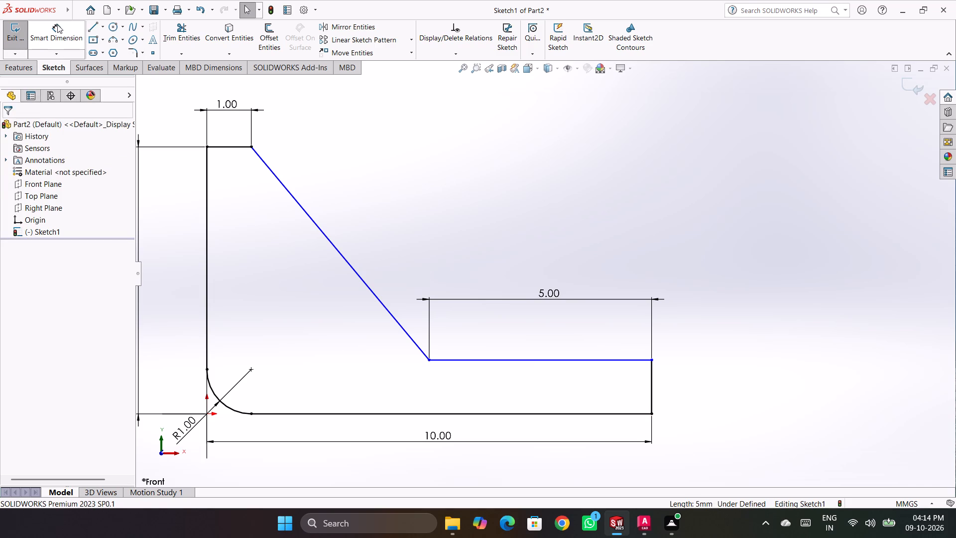
Dimension the distance between the horizontal ledge line and the bottom line of the profile to 1 mm.
{"action": "left_click", "coordinate": [57, 24]}
{"action": "left_click", "coordinate": [590, 361]}
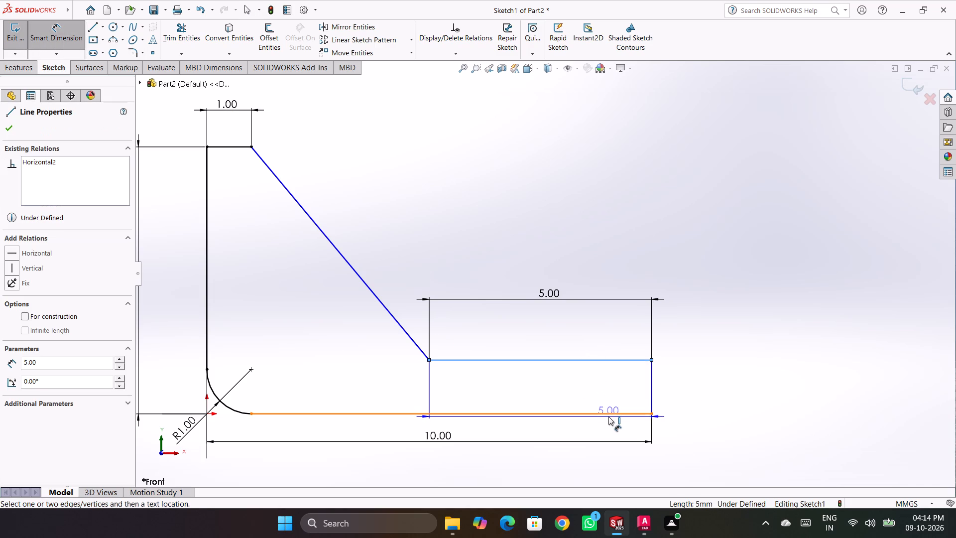
{"action": "left_click", "coordinate": [605, 413]}
{"action": "left_click", "coordinate": [707, 395]}
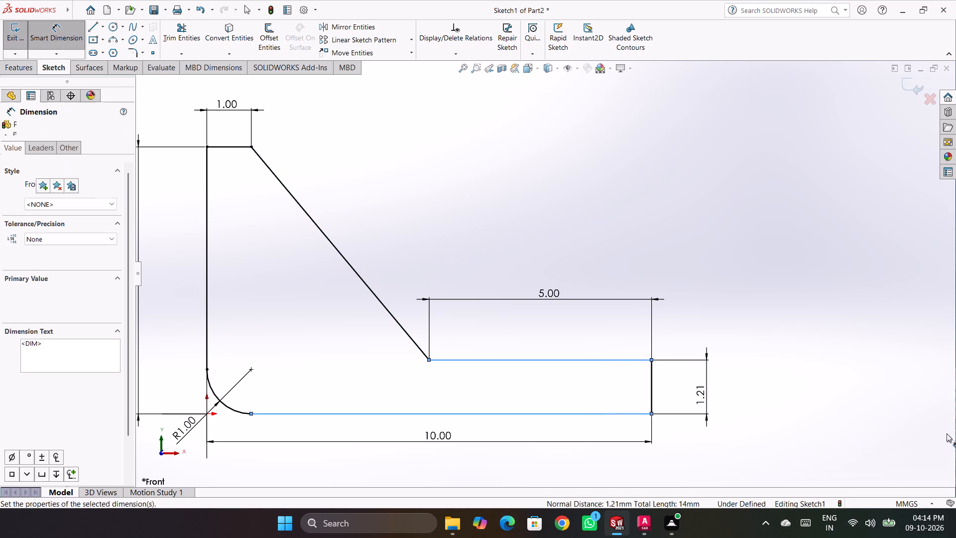
{"action": "key", "text": "1"}
{"action": "key", "text": "Return"}
{"action": "left_click", "coordinate": [828, 332]}
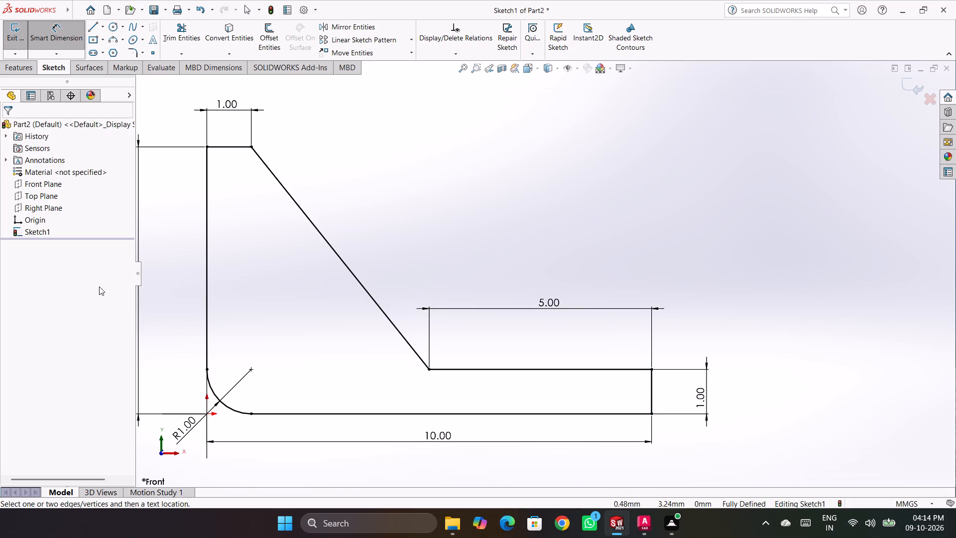
Exit the profile sketch and extrude it as a boss with a Mid Plane end condition and 5 mm depth.
{"action": "scroll", "coordinate": [440, 323], "scroll_direction": "up", "scroll_amount": 3}
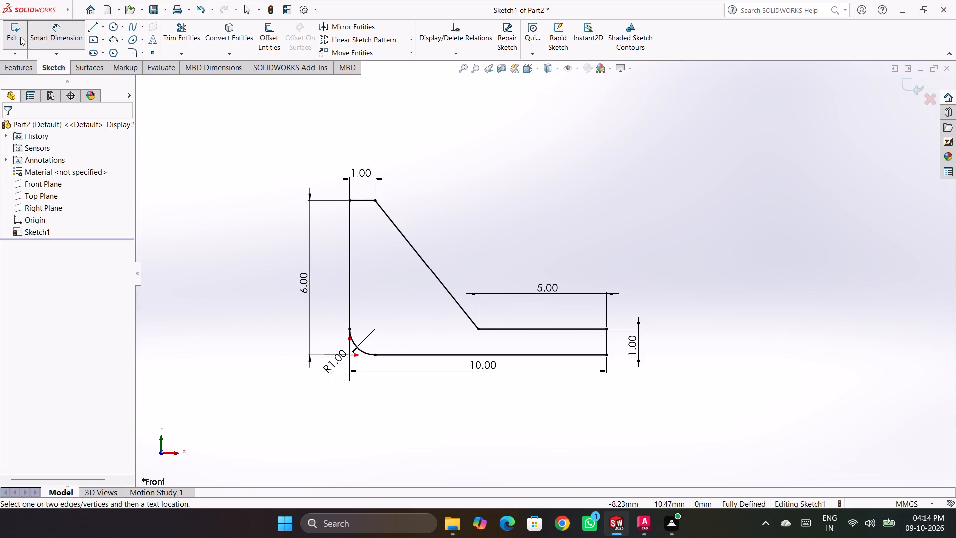
{"action": "left_click", "coordinate": [14, 39]}
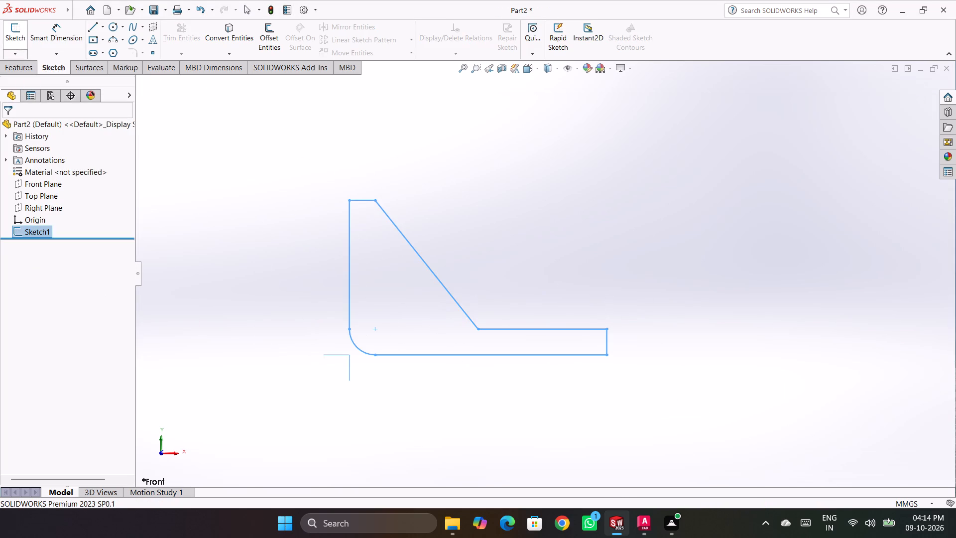
{"action": "left_click", "coordinate": [25, 68]}
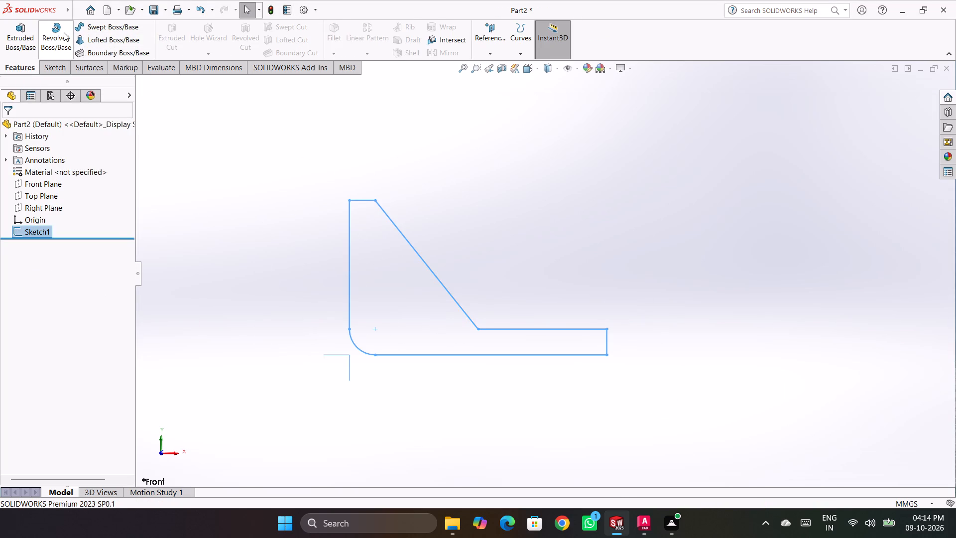
{"action": "left_click_drag", "start_coordinate": [20, 37], "coordinate": [14, 37]}
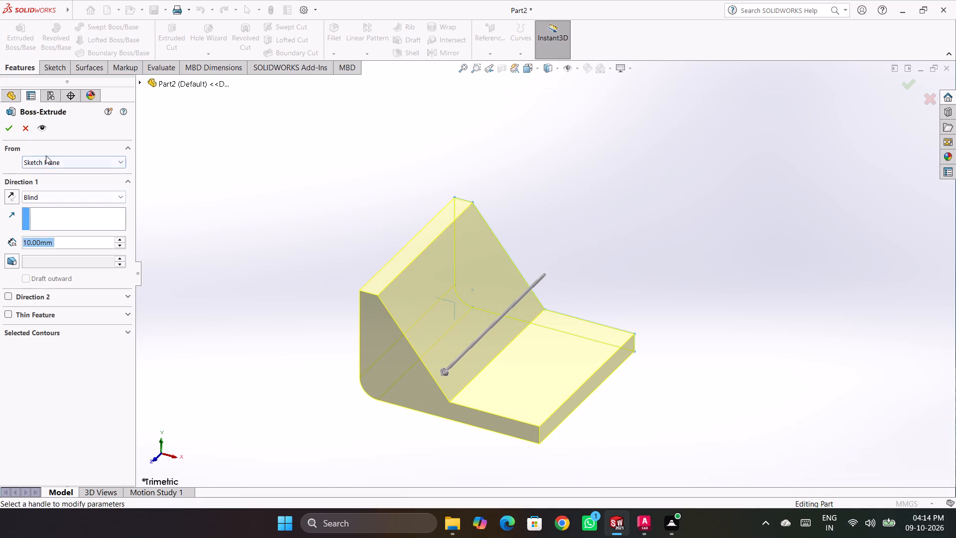
{"action": "left_click", "coordinate": [50, 162]}
{"action": "left_click", "coordinate": [57, 162]}
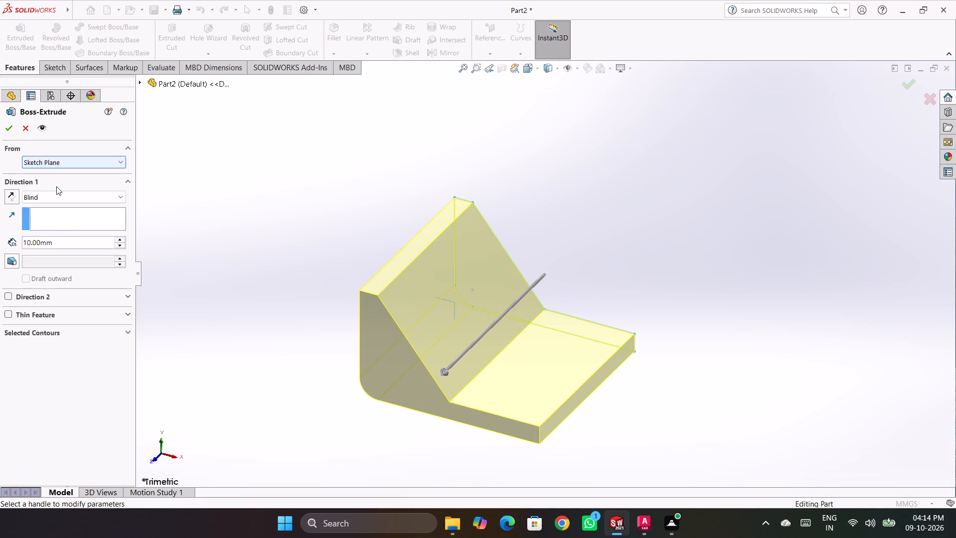
{"action": "left_click", "coordinate": [55, 193]}
{"action": "left_click", "coordinate": [61, 246]}
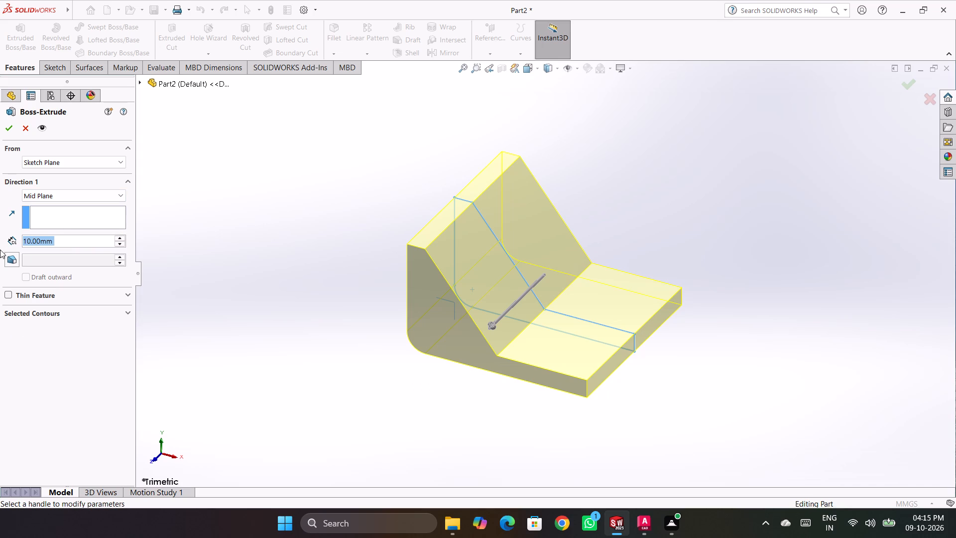
{"action": "key", "text": "5"}
{"action": "key", "text": "Return"}
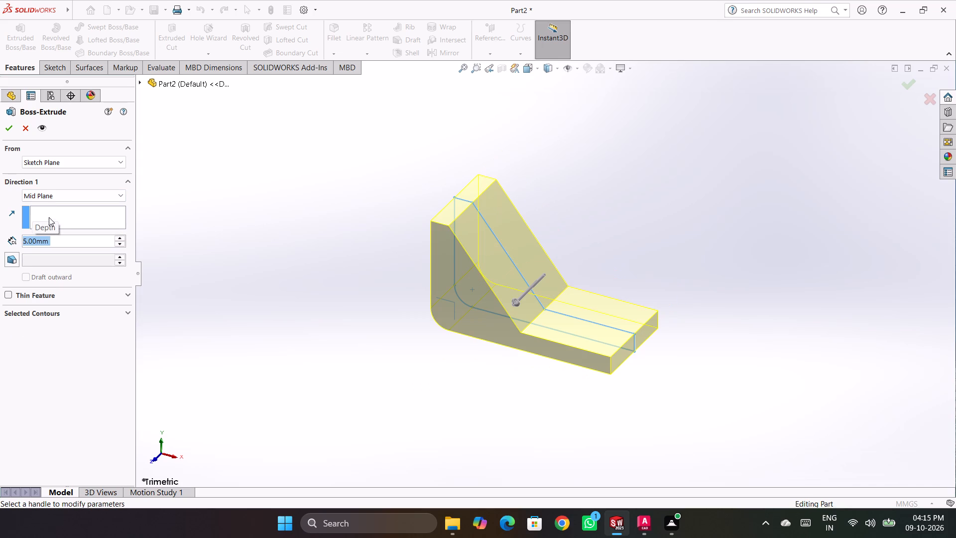
{"action": "left_click", "coordinate": [8, 130]}
{"action": "left_click_drag", "start_coordinate": [213, 189], "coordinate": [211, 181]}
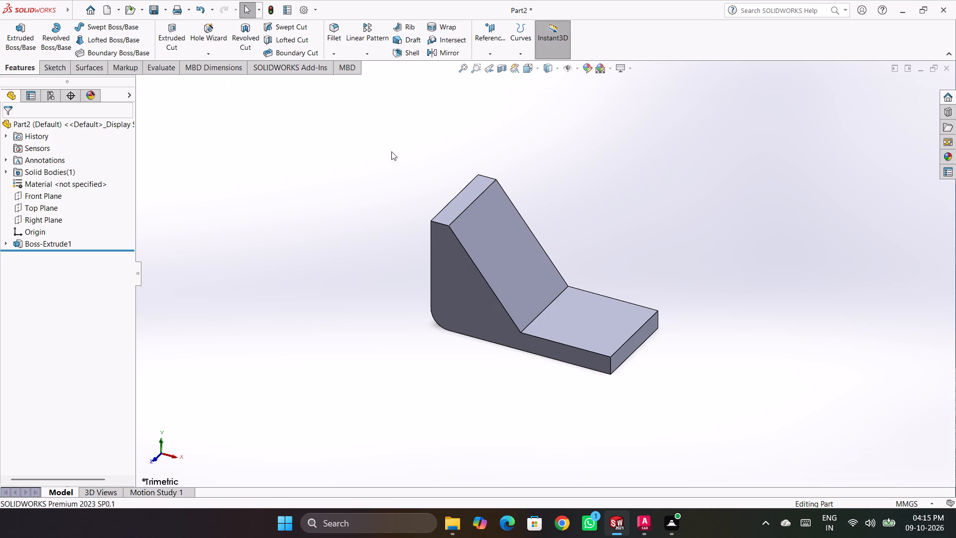
Open a sketch on the sloped face and draw a circle about 2.5 mm in diameter centred on the sketch origin.
{"action": "right_click", "coordinate": [483, 261]}
{"action": "left_click", "coordinate": [503, 248]}
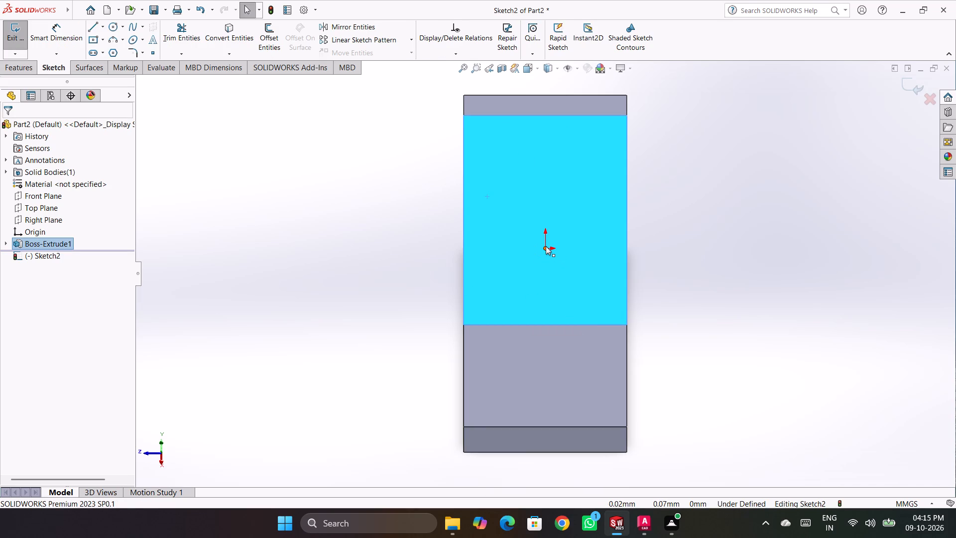
{"action": "middle_click", "coordinate": [359, 293]}
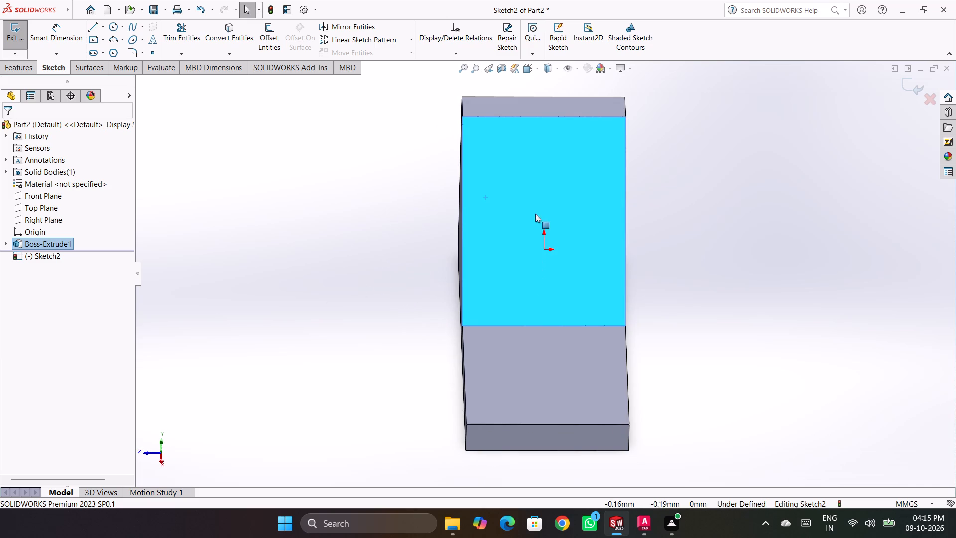
{"action": "left_click", "coordinate": [112, 26]}
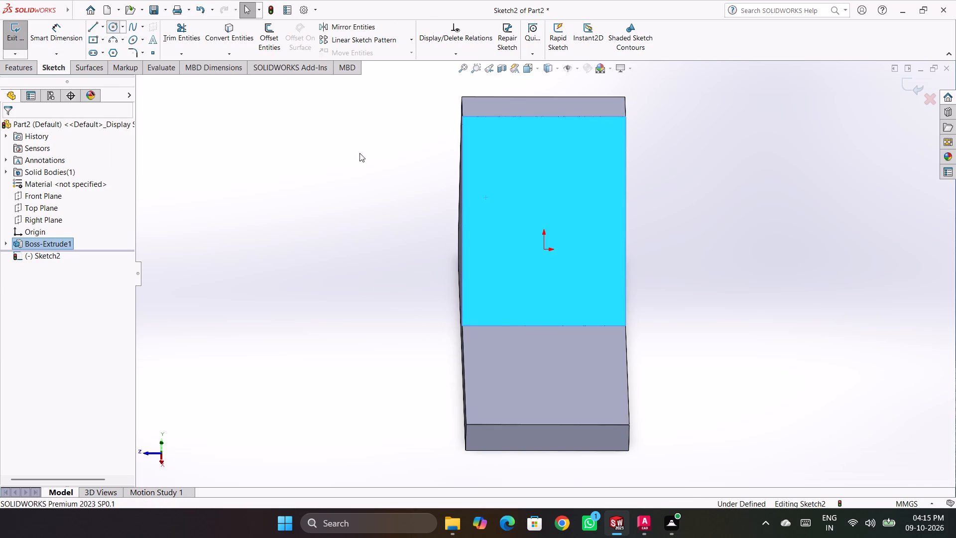
{"action": "left_click", "coordinate": [544, 251]}
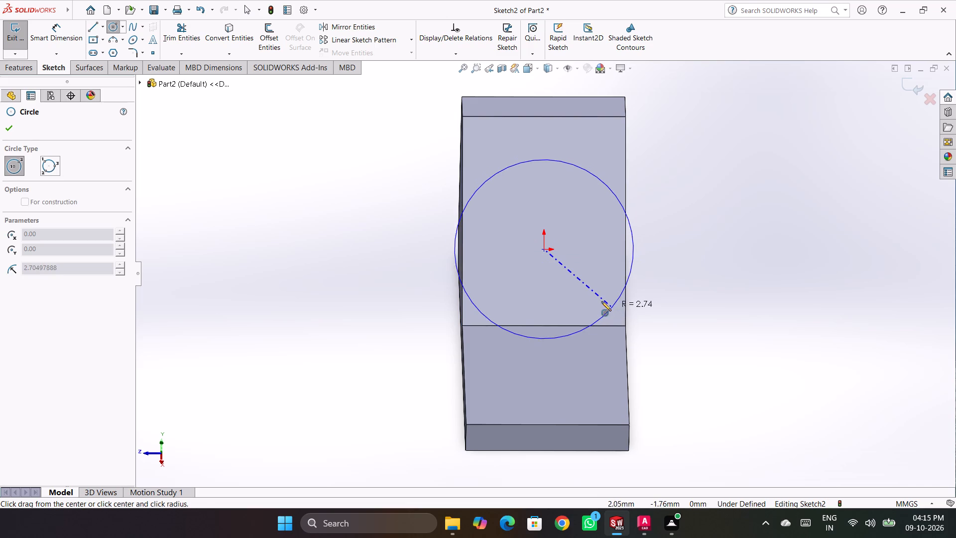
{"action": "key", "text": "Escape"}
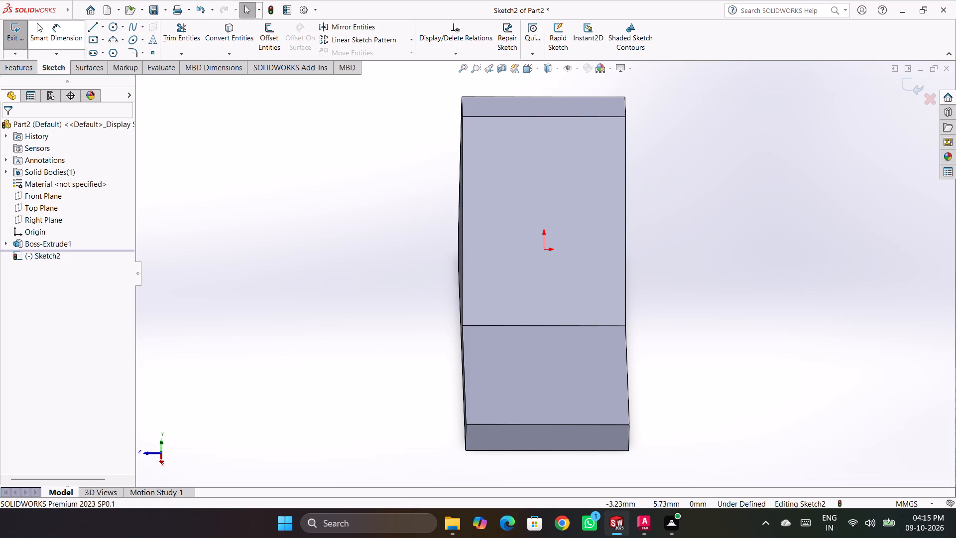
{"action": "left_click", "coordinate": [113, 26]}
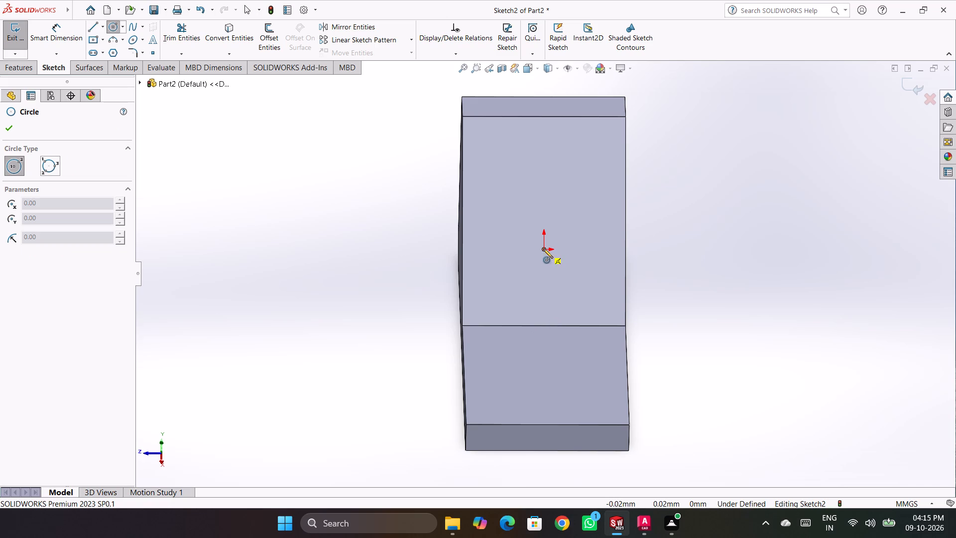
{"action": "left_click", "coordinate": [545, 250]}
{"action": "left_click", "coordinate": [575, 276]}
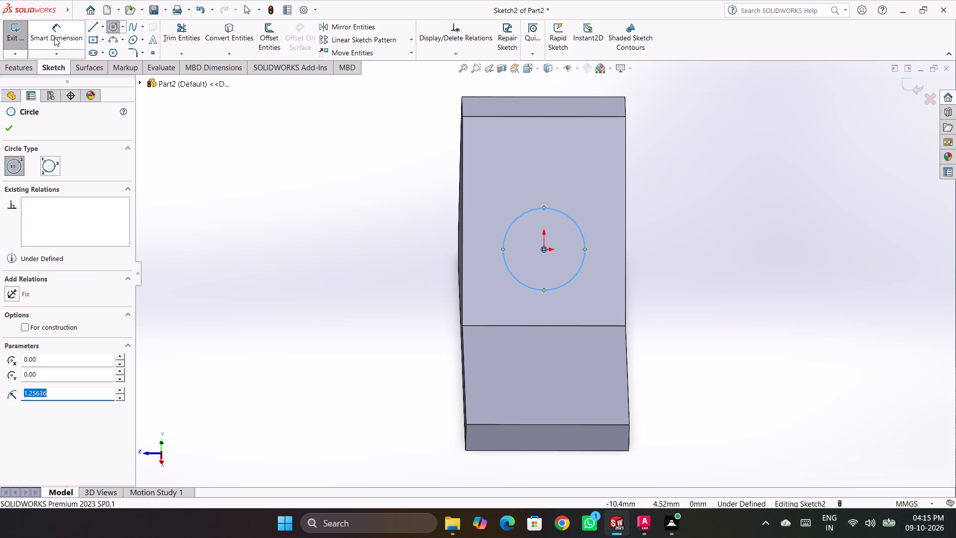
Dimension the circle's diameter to 2.8 mm.
{"action": "left_click", "coordinate": [54, 37]}
{"action": "left_click", "coordinate": [508, 230]}
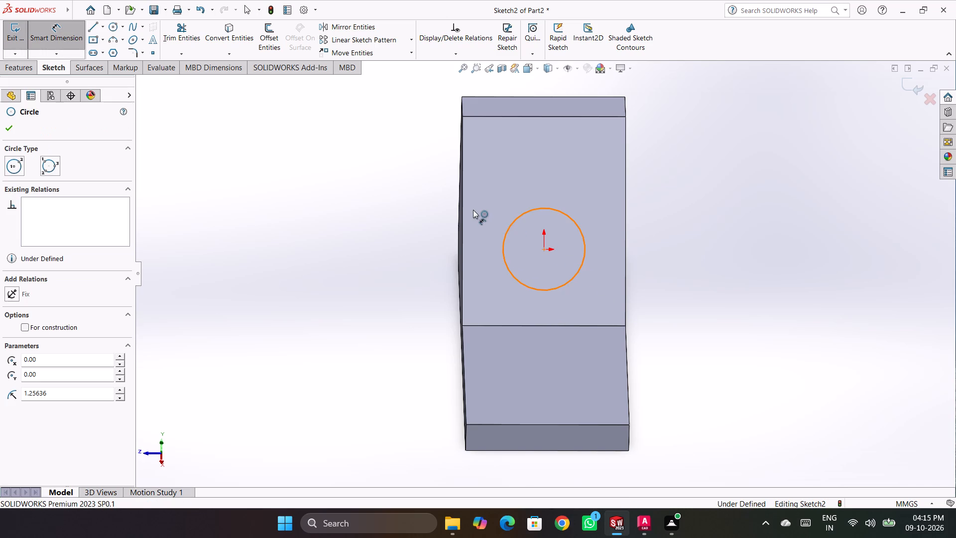
{"action": "left_click", "coordinate": [430, 171]}
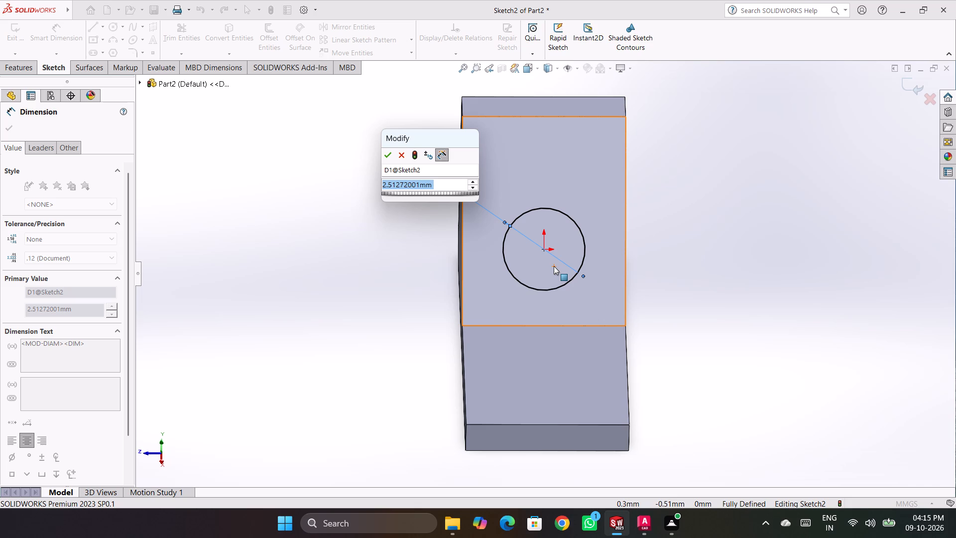
{"action": "key", "text": "2"}
{"action": "type", "text": ".9"}
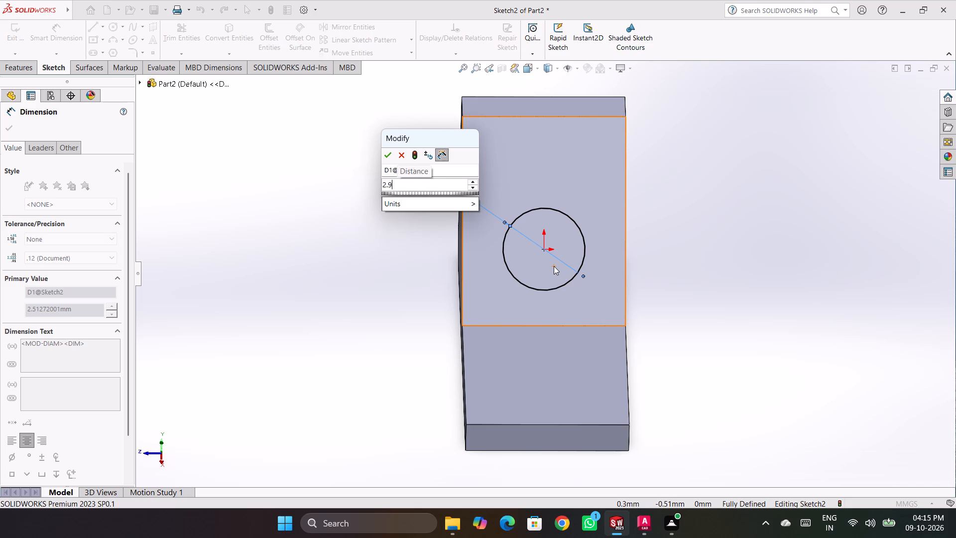
{"action": "key", "text": "BackSpace"}
{"action": "key", "text": "8"}
{"action": "key", "text": "Return"}
{"action": "left_click", "coordinate": [729, 188]}
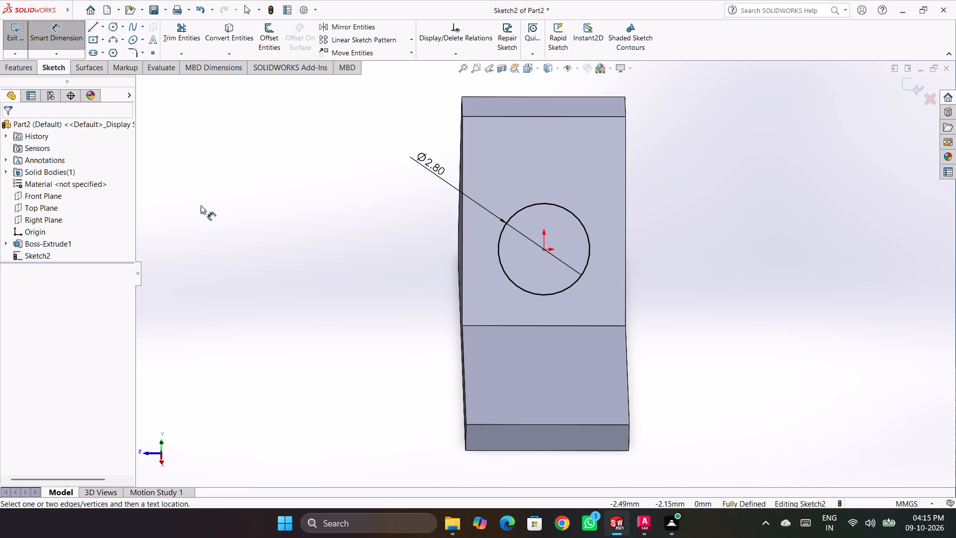
Exit the circle sketch and cut-extrude it into the sloped face with a Blind depth of 1 mm.
{"action": "left_click", "coordinate": [6, 31]}
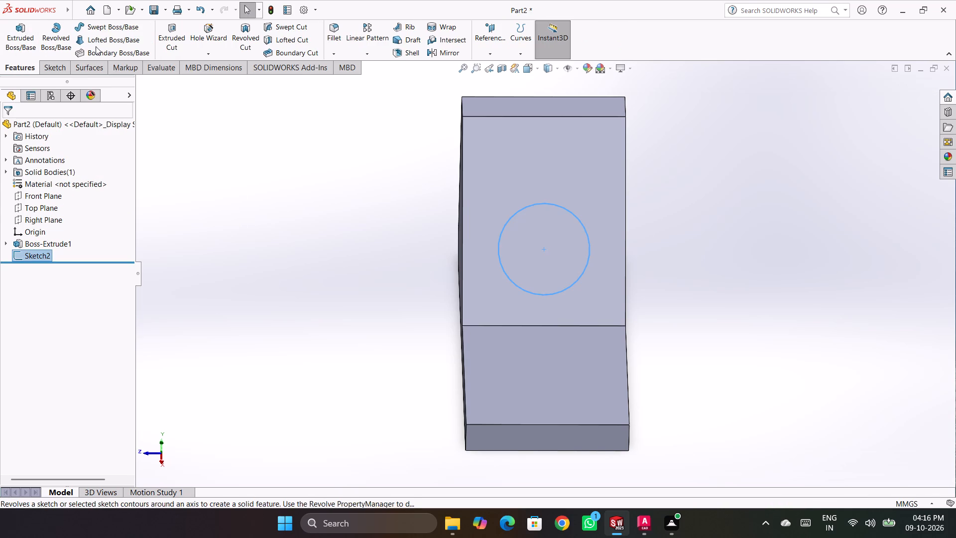
{"action": "left_click", "coordinate": [168, 31]}
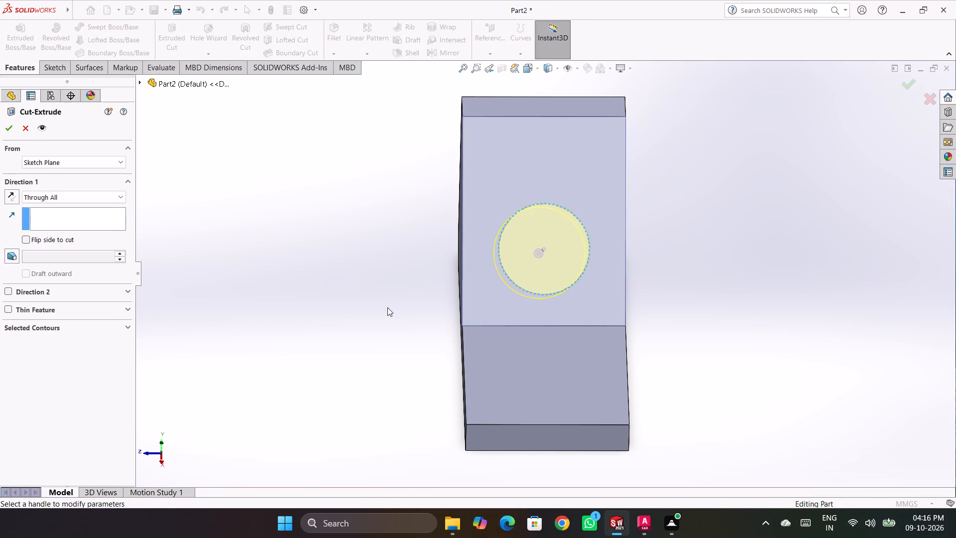
{"action": "middle_click_drag", "start_coordinate": [387, 307], "coordinate": [463, 325]}
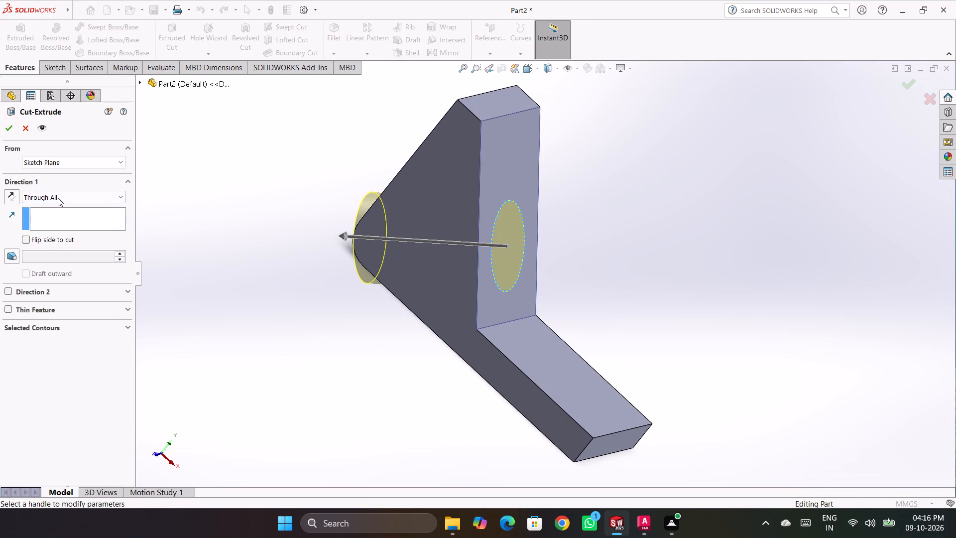
{"action": "left_click", "coordinate": [58, 198]}
{"action": "left_click", "coordinate": [54, 212]}
{"action": "left_click", "coordinate": [56, 202]}
{"action": "left_click", "coordinate": [54, 208]}
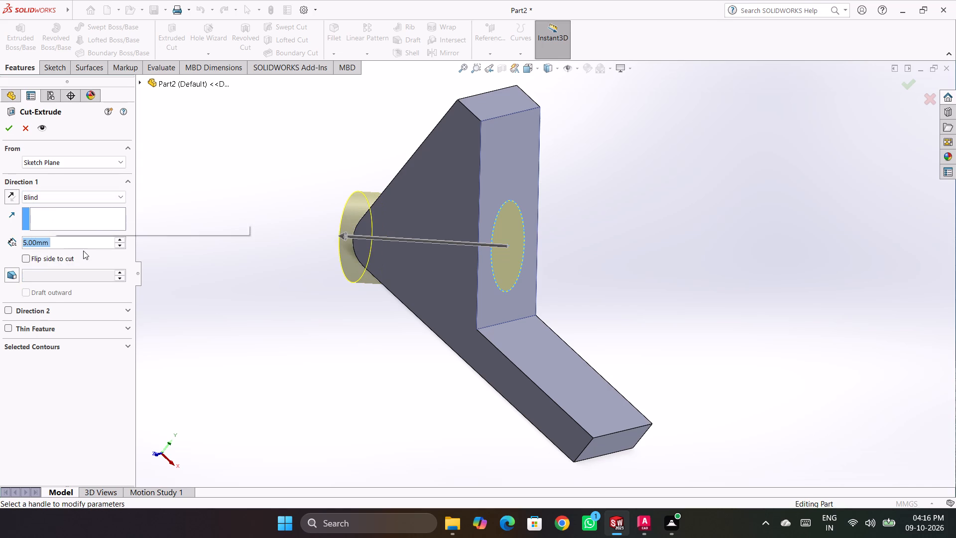
{"action": "key", "text": "1"}
{"action": "key", "text": "Return"}
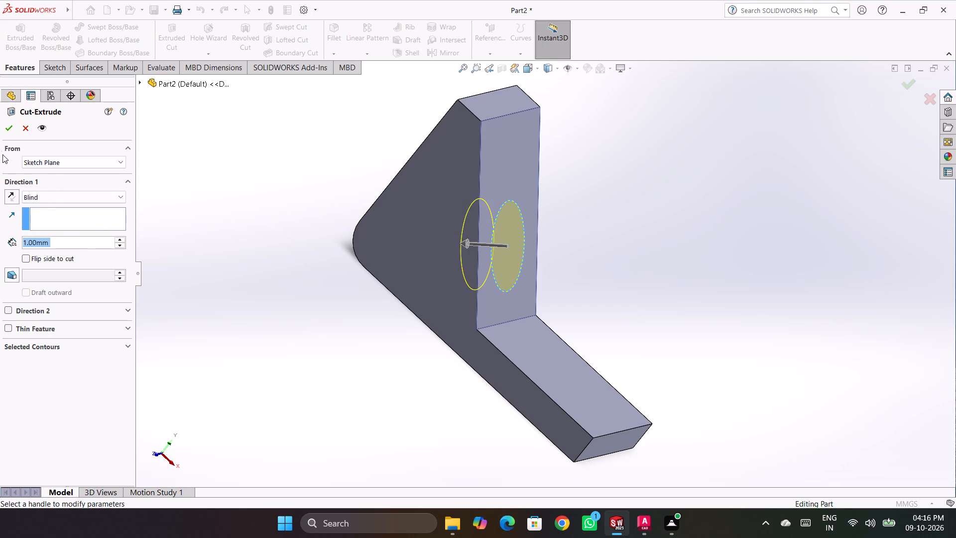
{"action": "left_click", "coordinate": [3, 124]}
{"action": "left_click", "coordinate": [318, 306]}
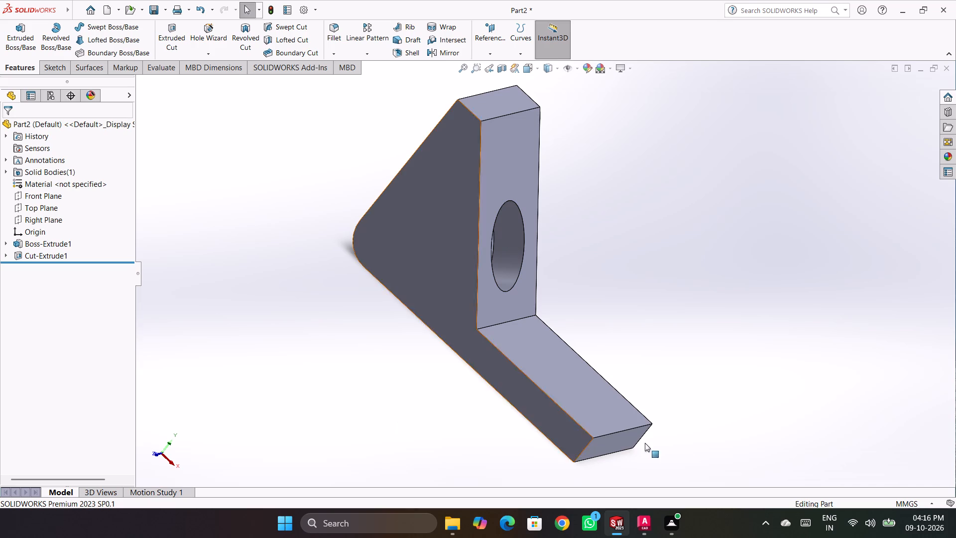
Open a sketch on the ledge face and draw two circles near its outer end, about 0.9 mm and 1.2 mm in diameter.
{"action": "right_click", "coordinate": [593, 410]}
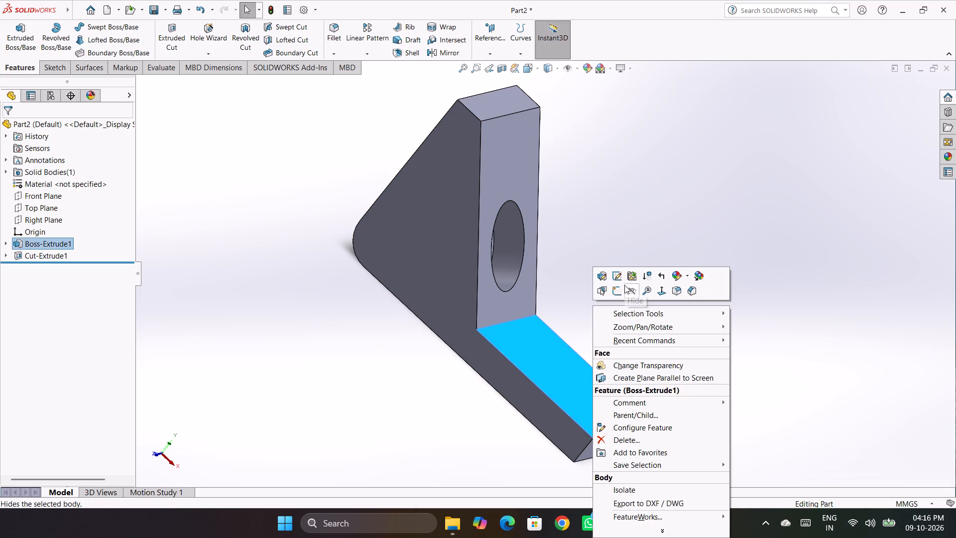
{"action": "left_click", "coordinate": [614, 295]}
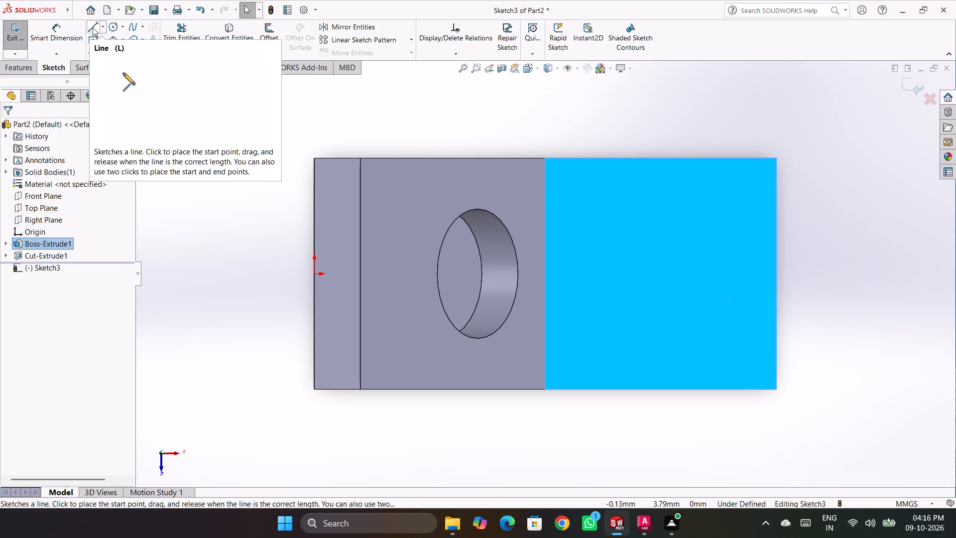
{"action": "left_click", "coordinate": [113, 28]}
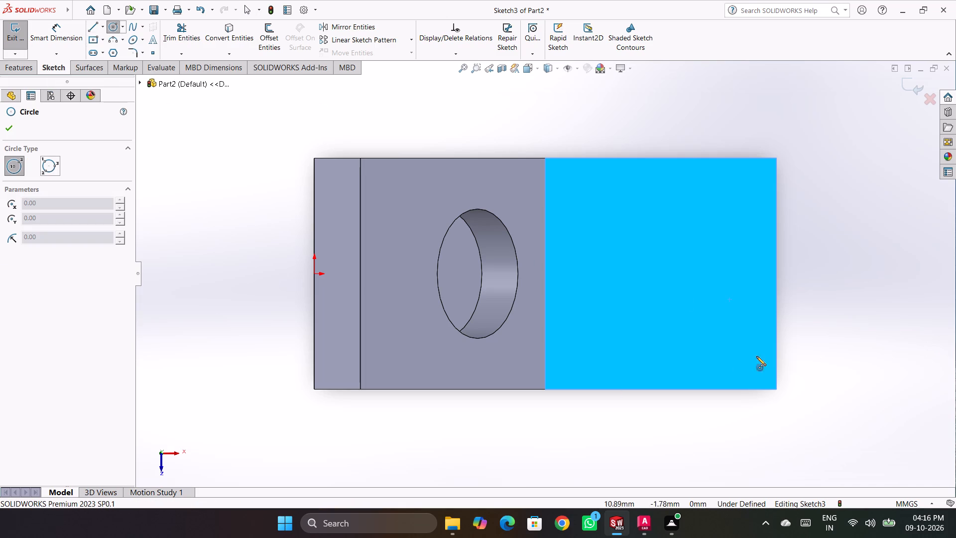
{"action": "left_click", "coordinate": [726, 348]}
{"action": "left_click", "coordinate": [736, 366]}
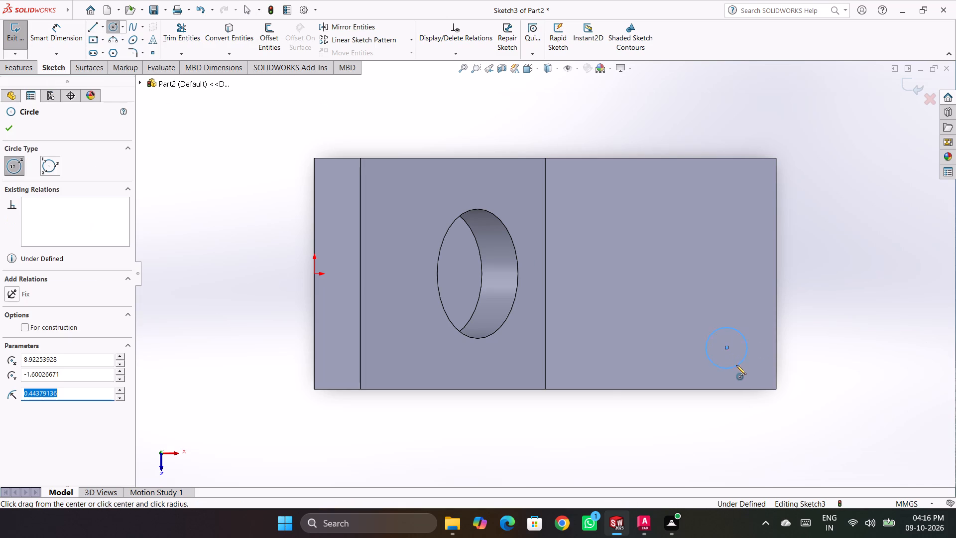
{"action": "left_click", "coordinate": [727, 189]}
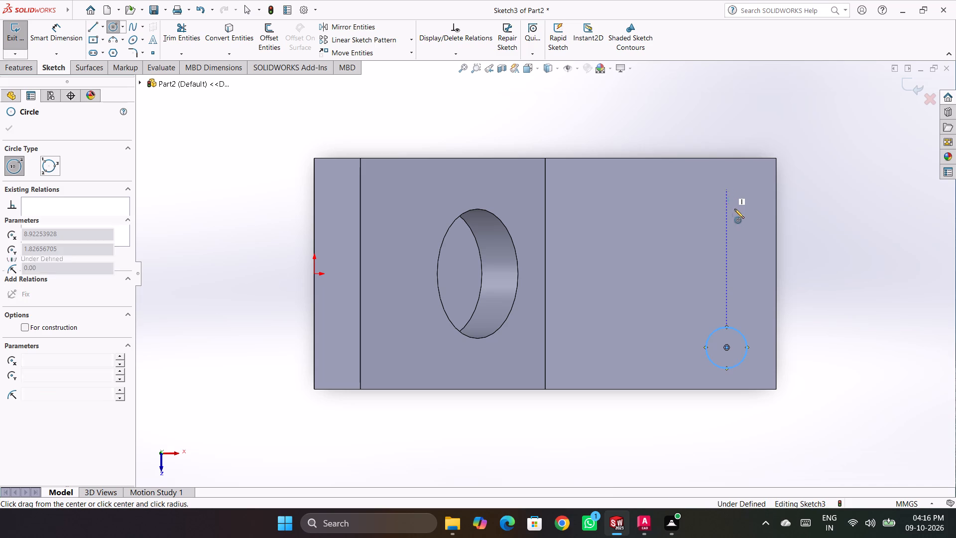
{"action": "left_click", "coordinate": [739, 215]}
{"action": "key", "text": "Escape"}
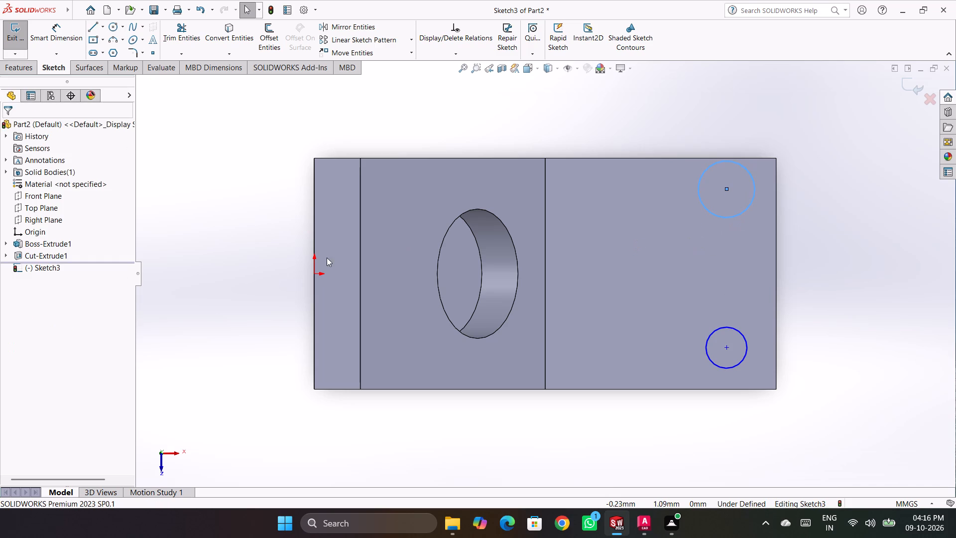
Dimension the smaller circle's centre 4 mm from the ledge's inner edge, where it meets the recessed face.
{"action": "left_click", "coordinate": [59, 35]}
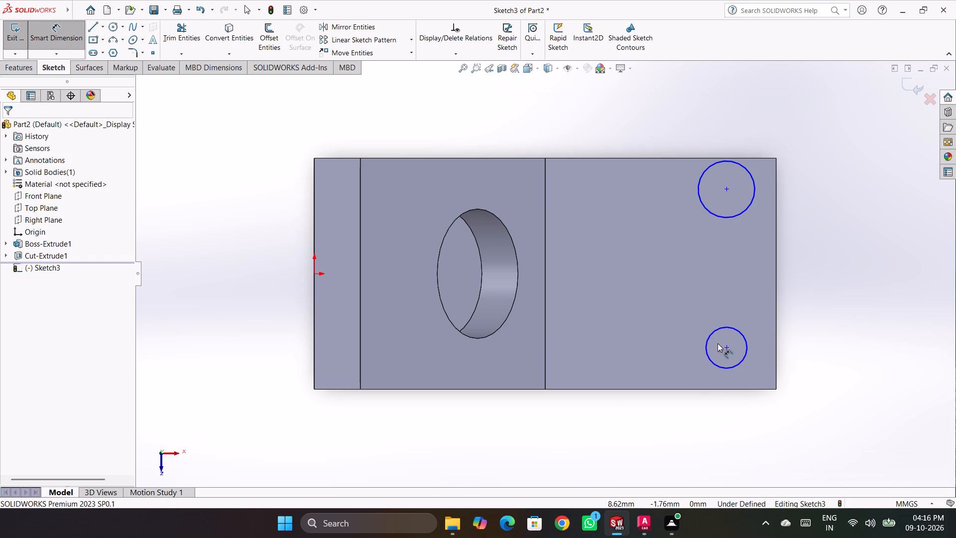
{"action": "left_click", "coordinate": [723, 347]}
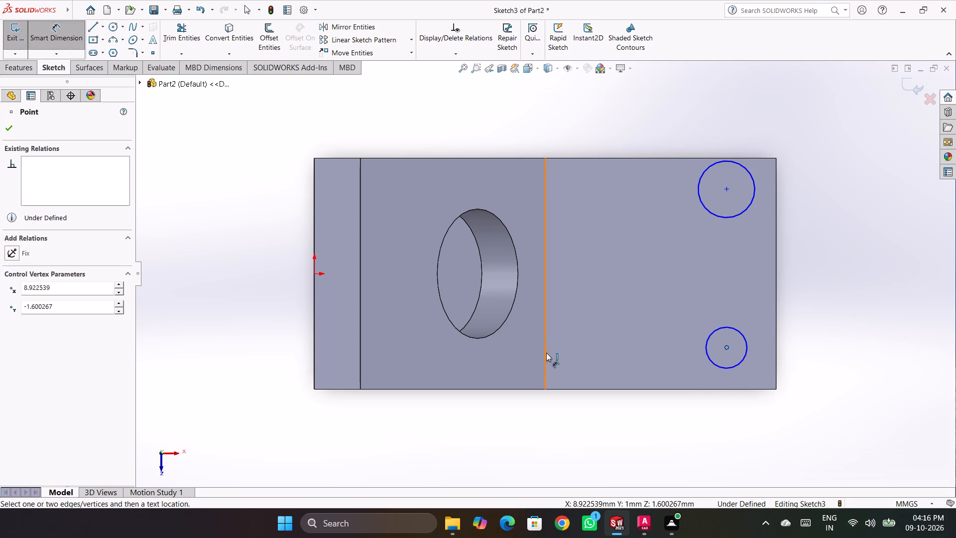
{"action": "left_click", "coordinate": [546, 353]}
{"action": "left_click", "coordinate": [615, 452]}
{"action": "key", "text": "4"}
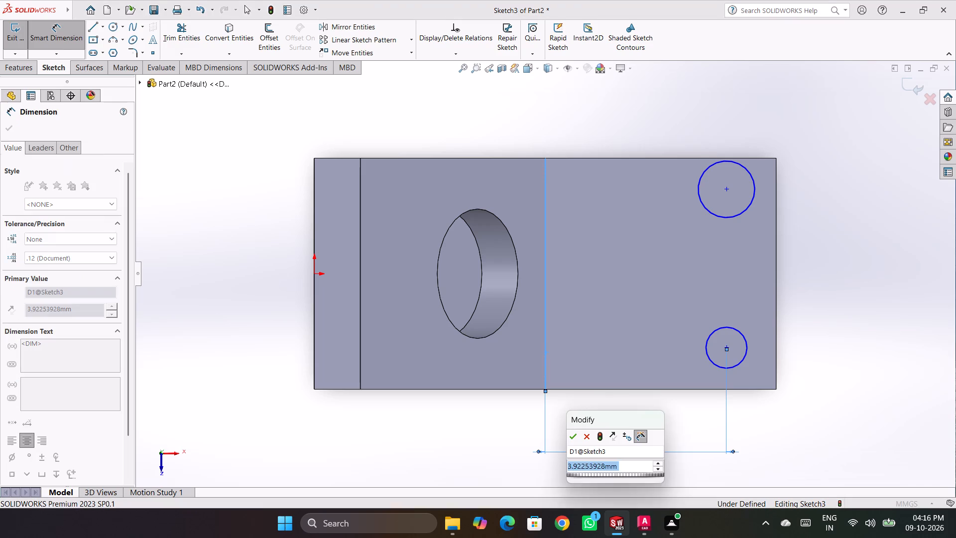
{"action": "key", "text": "Return"}
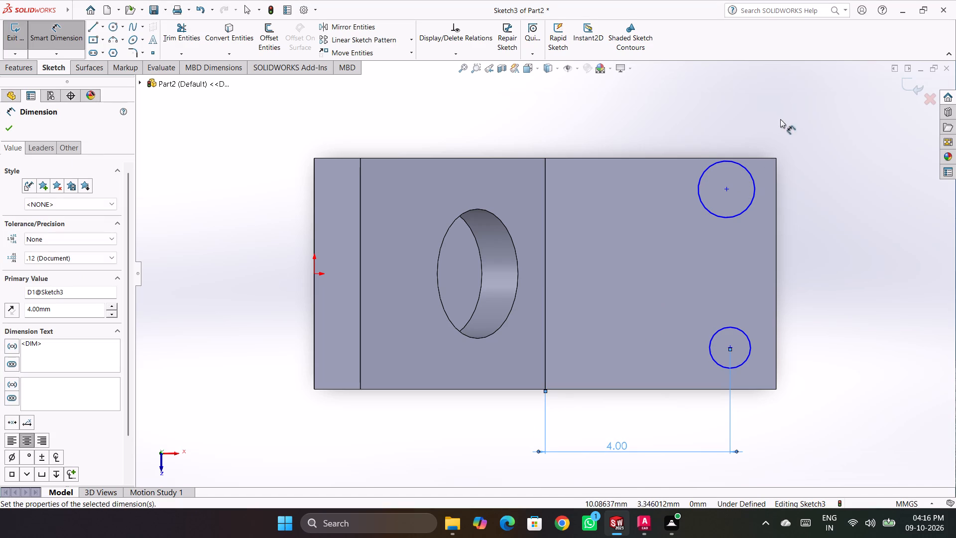
{"action": "key", "text": "Escape"}
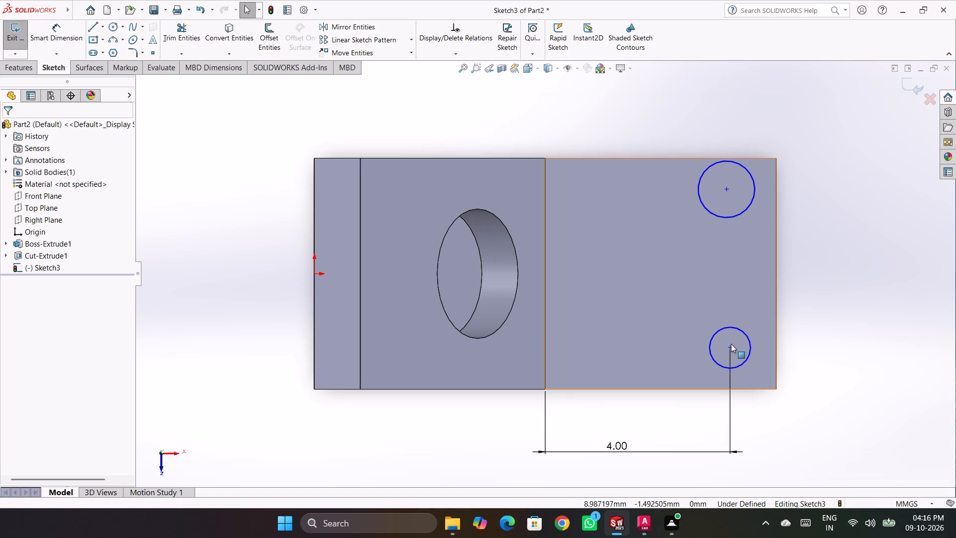
Add a Vertical relation between the centre points of the two circles.
{"action": "left_click", "coordinate": [731, 346], "text": "ctrl"}
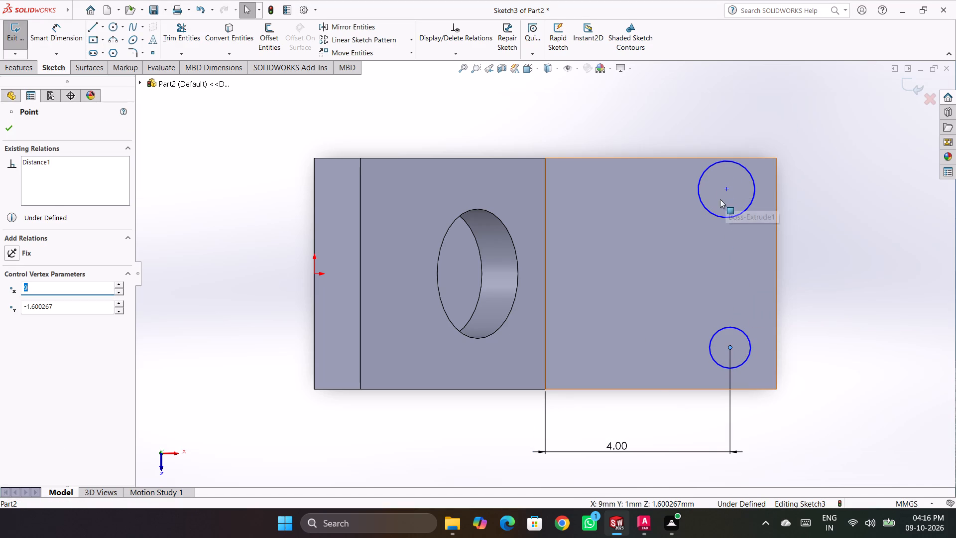
{"action": "left_click", "coordinate": [728, 188], "text": "ctrl"}
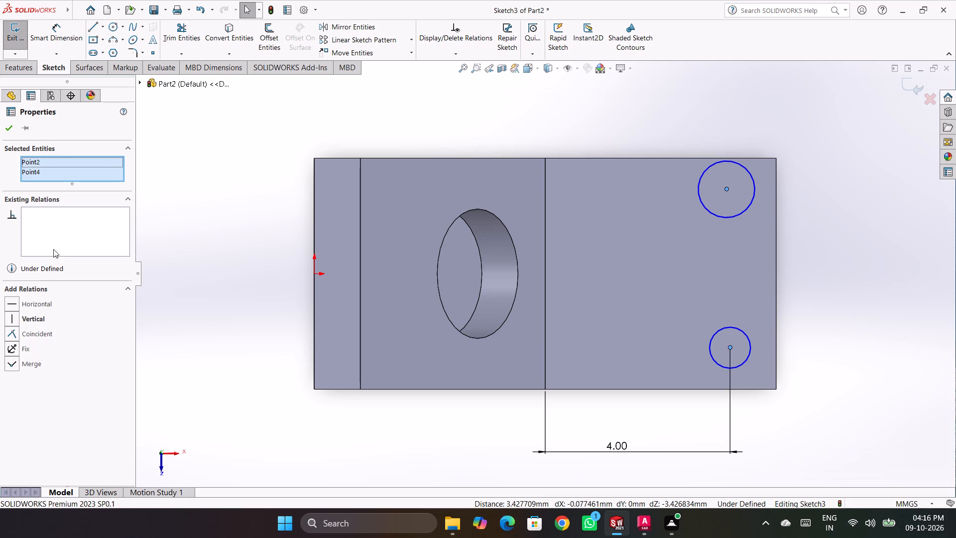
{"action": "left_click", "coordinate": [34, 316]}
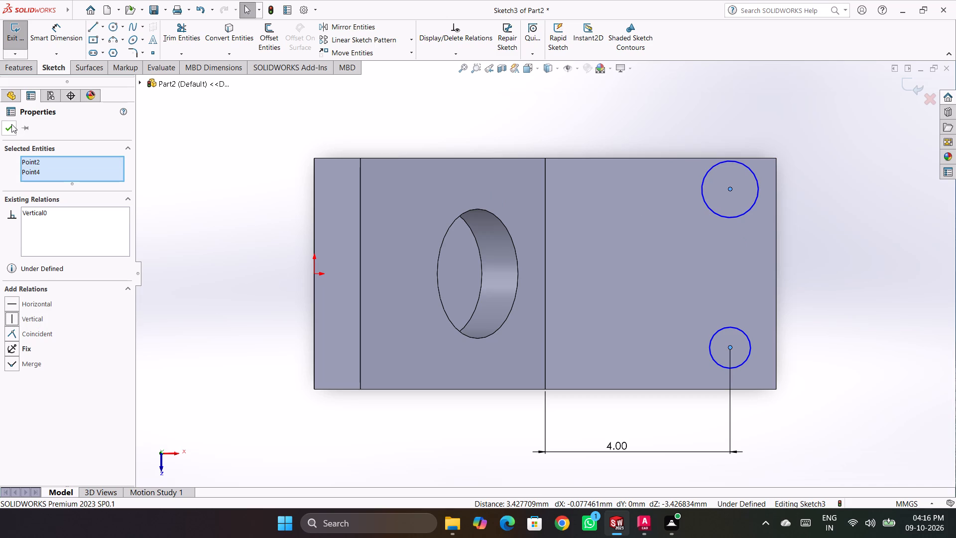
{"action": "left_click", "coordinate": [11, 124]}
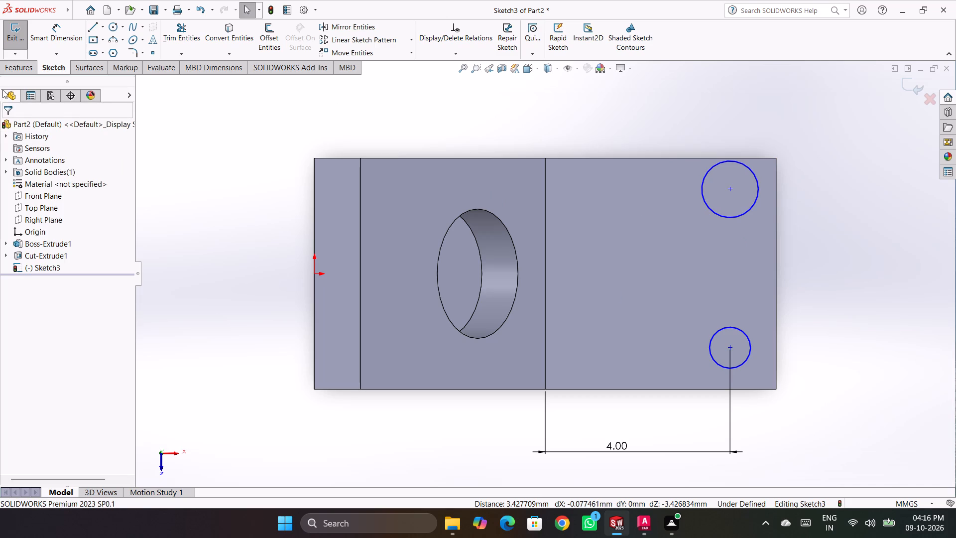
Dimension the upper circle's diameter to 2 mm.
{"action": "left_click", "coordinate": [45, 38]}
{"action": "left_click", "coordinate": [749, 169]}
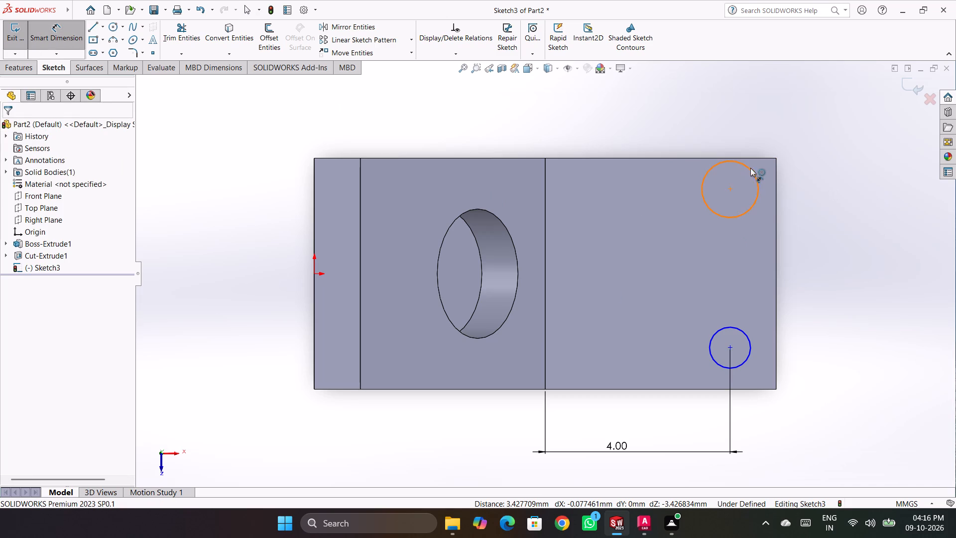
{"action": "left_click", "coordinate": [767, 131]}
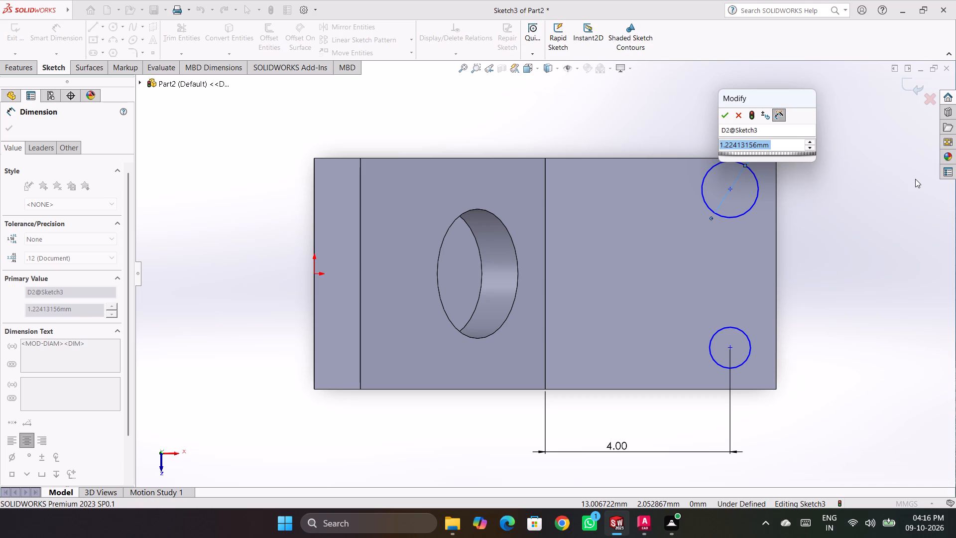
{"action": "key", "text": "2"}
{"action": "key", "text": "Return"}
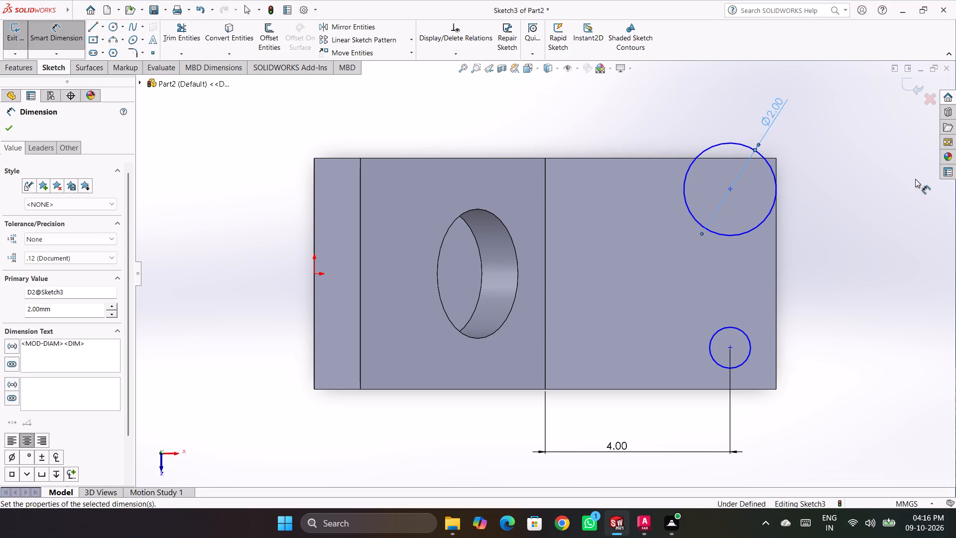
Set the upper circle's diameter dimension to 1 mm.
{"action": "left_click", "coordinate": [781, 105]}
{"action": "left_click", "coordinate": [784, 109]}
{"action": "double_click", "coordinate": [772, 104]}
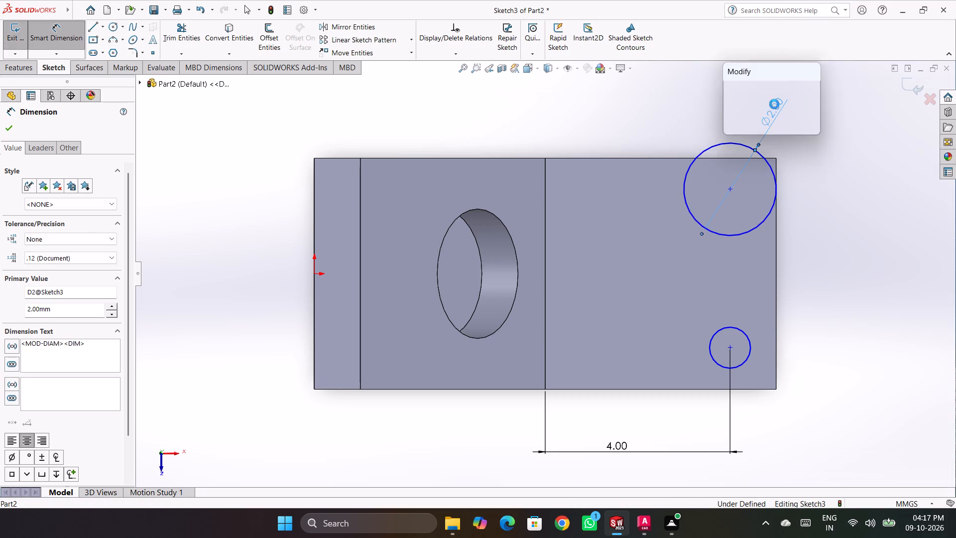
{"action": "key", "text": "1"}
{"action": "key", "text": "Return"}
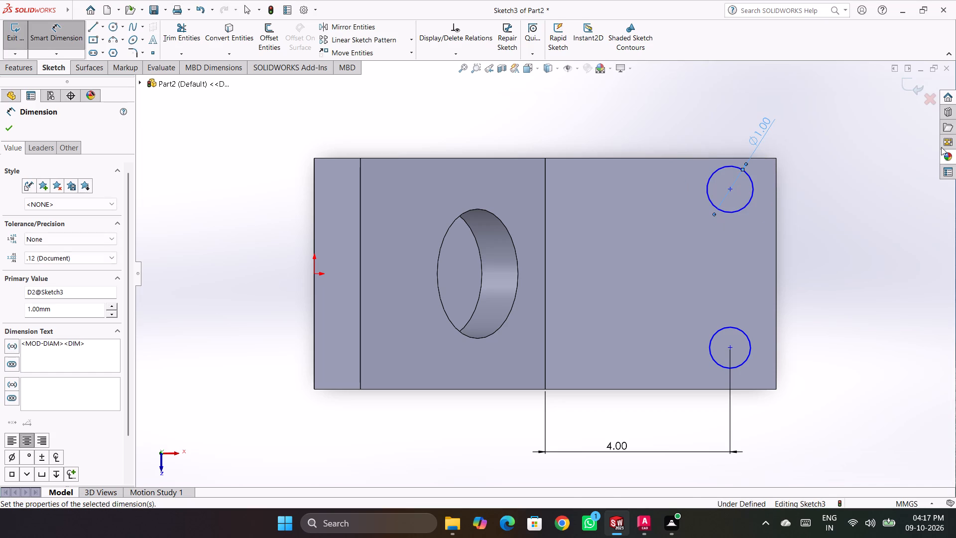
{"action": "left_click", "coordinate": [869, 209]}
Dimension the lower circle's diameter to 1 mm.
{"action": "left_click", "coordinate": [747, 334]}
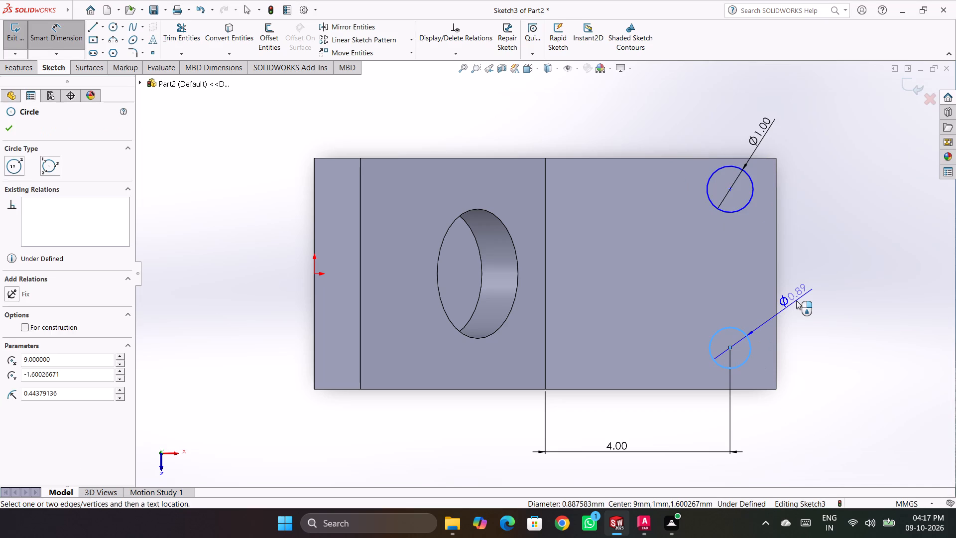
{"action": "left_click", "coordinate": [796, 300]}
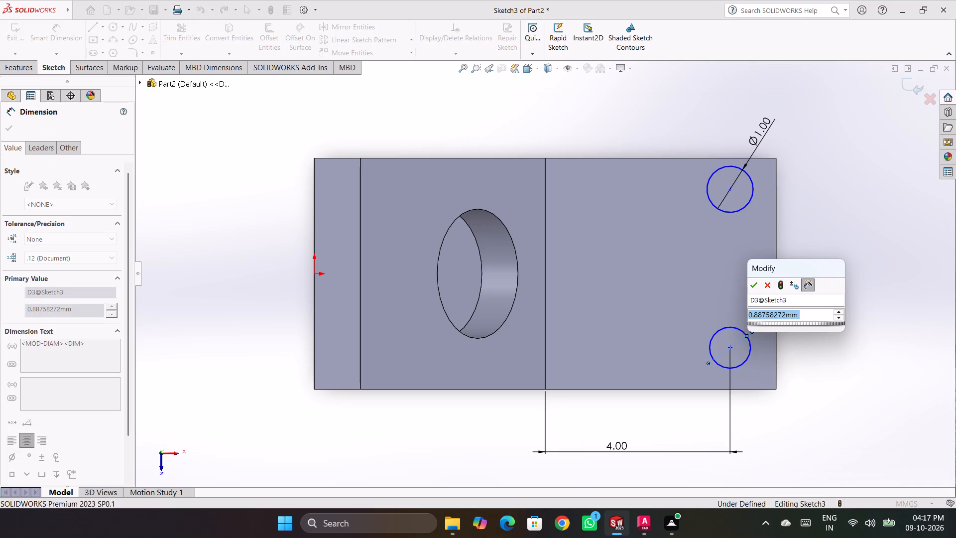
{"action": "key", "text": "1"}
{"action": "key", "text": "Return"}
{"action": "left_click", "coordinate": [895, 340]}
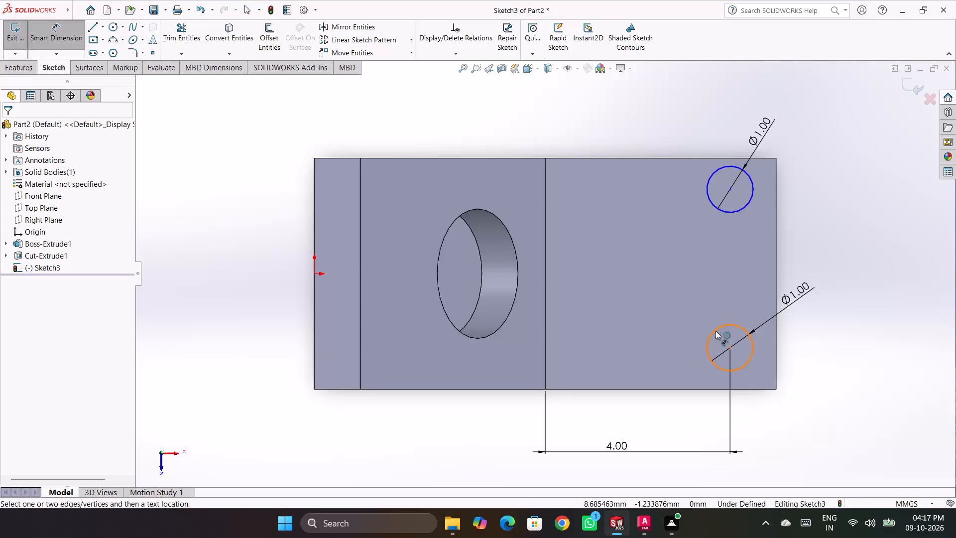
{"action": "key", "text": "Escape"}
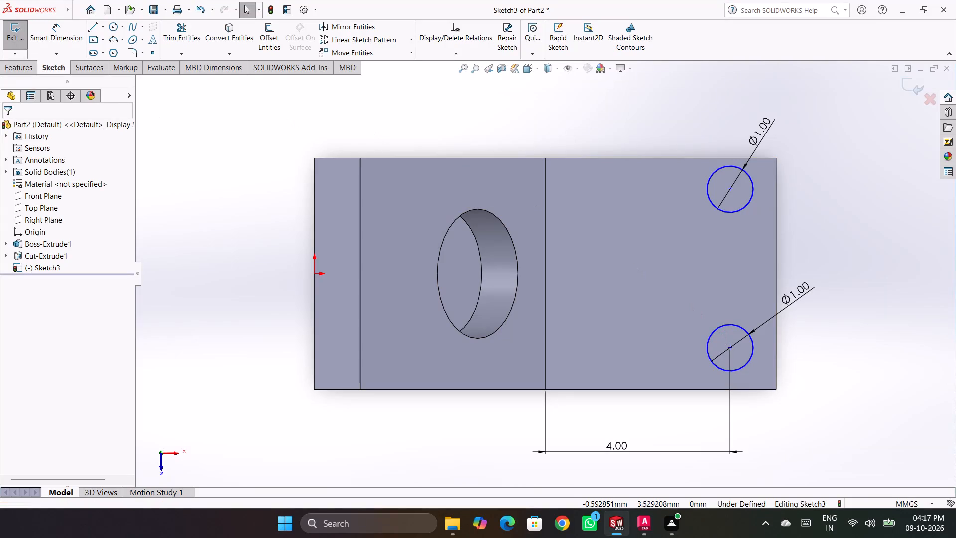
Draw a horizontal centerline about 12.5 mm long from the sketch origin, passing between the two circles beyond the ledge's outer edge.
{"action": "right_click_drag", "start_coordinate": [278, 184], "coordinate": [235, 165]}
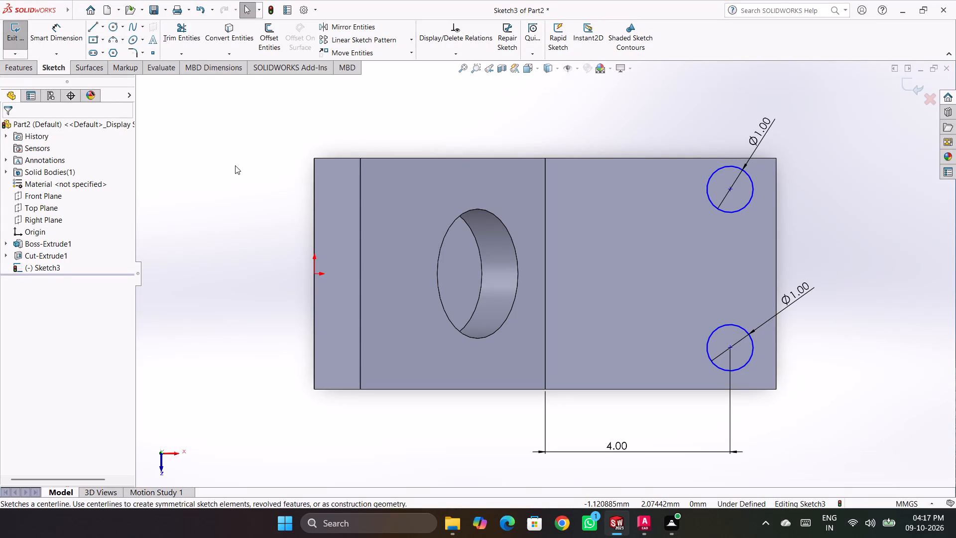
{"action": "right_click_drag", "start_coordinate": [235, 165], "coordinate": [233, 164]}
{"action": "left_click", "coordinate": [313, 273]}
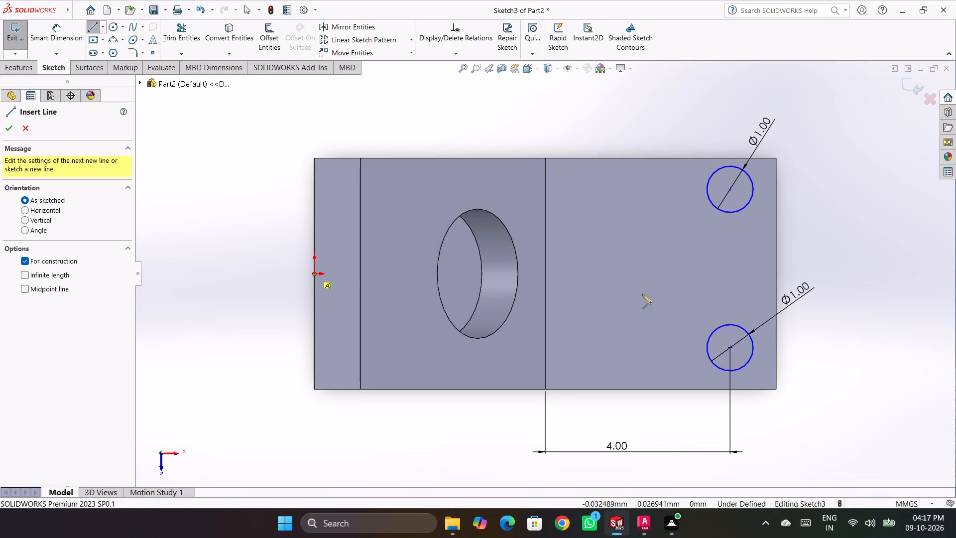
{"action": "left_click", "coordinate": [890, 276]}
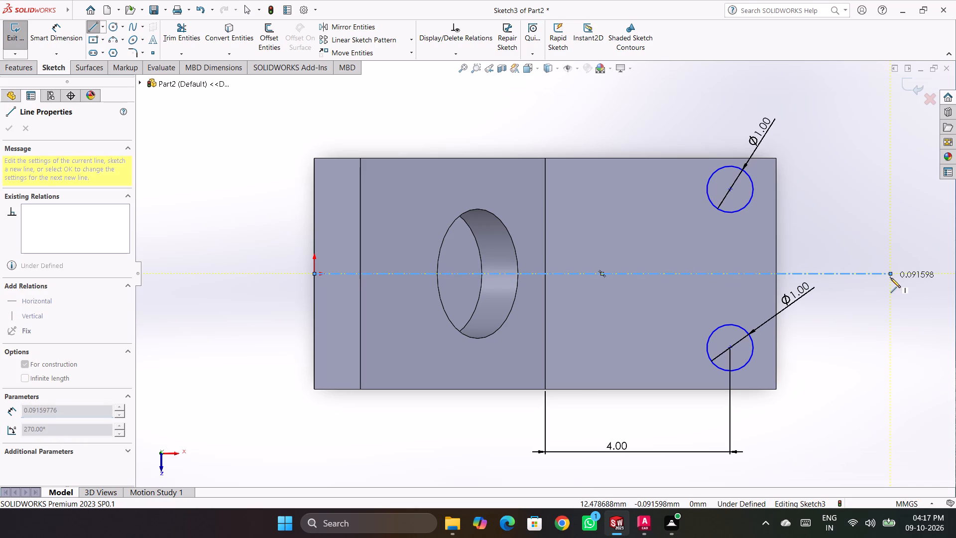
{"action": "key", "text": "Escape"}
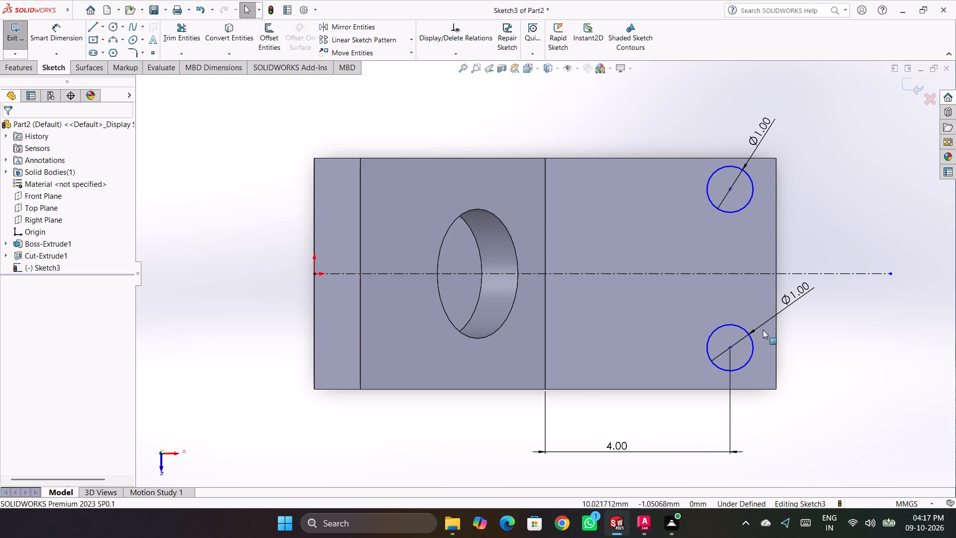
Add a Symmetric relation between the two circle centres about the horizontal centerline.
{"action": "left_click", "coordinate": [732, 348], "text": "ctrl"}
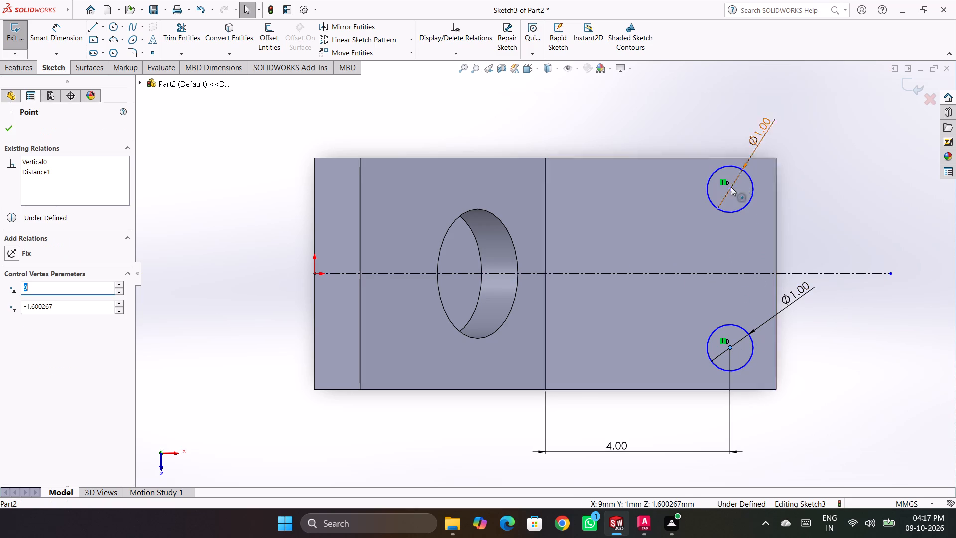
{"action": "left_click", "coordinate": [730, 187], "text": "ctrl"}
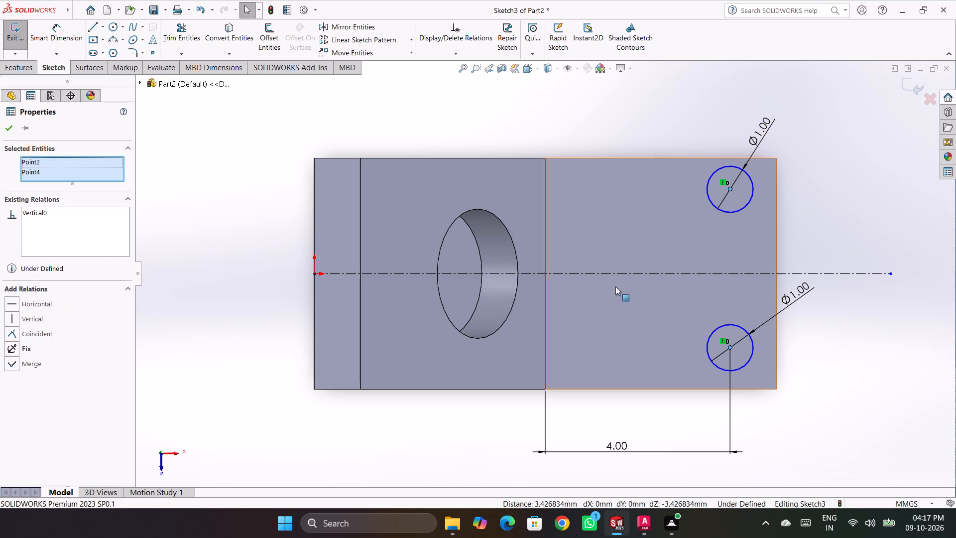
{"action": "left_click", "coordinate": [625, 272]}
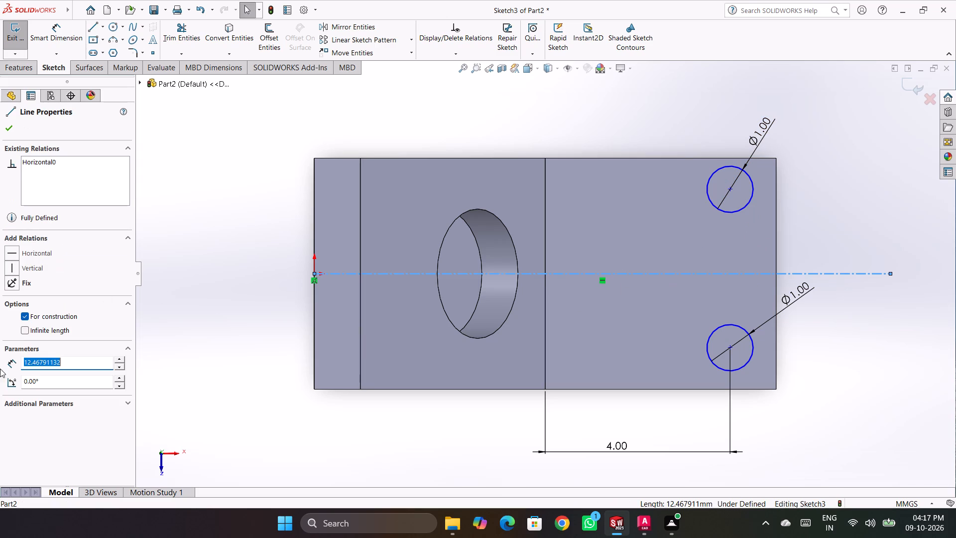
{"action": "left_click", "coordinate": [730, 189], "text": "ctrl"}
{"action": "left_click", "coordinate": [728, 348], "text": "ctrl"}
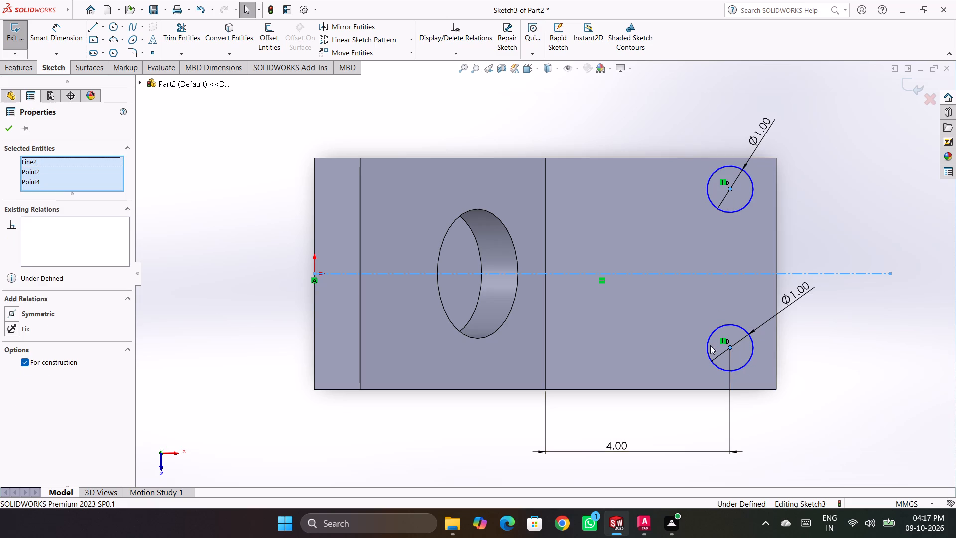
{"action": "left_click", "coordinate": [30, 316]}
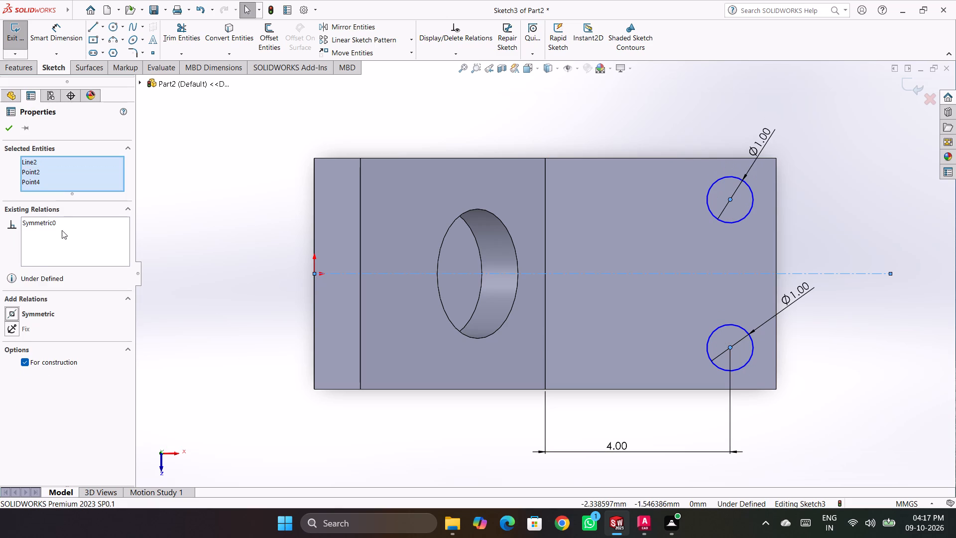
{"action": "left_click", "coordinate": [8, 132]}
{"action": "key", "text": "Escape"}
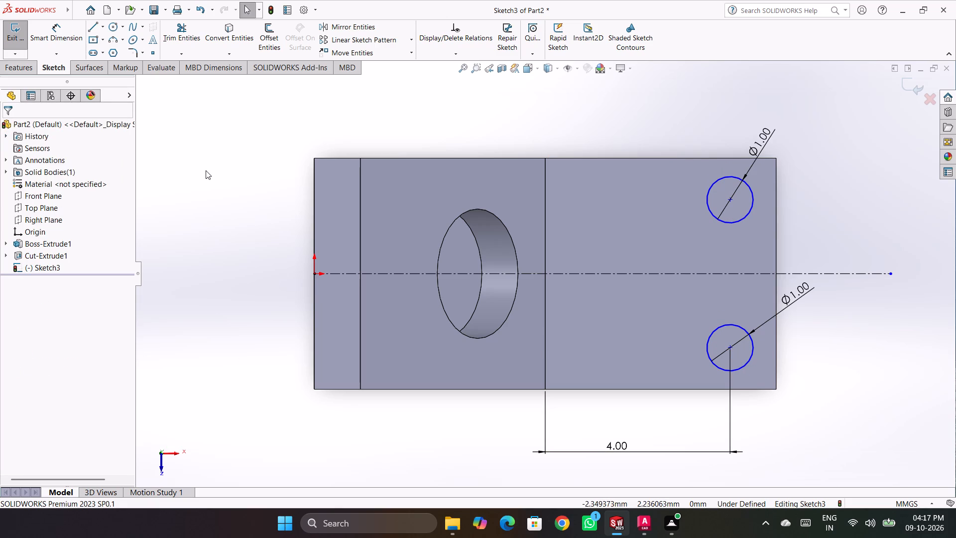
{"action": "left_click", "coordinate": [206, 170]}
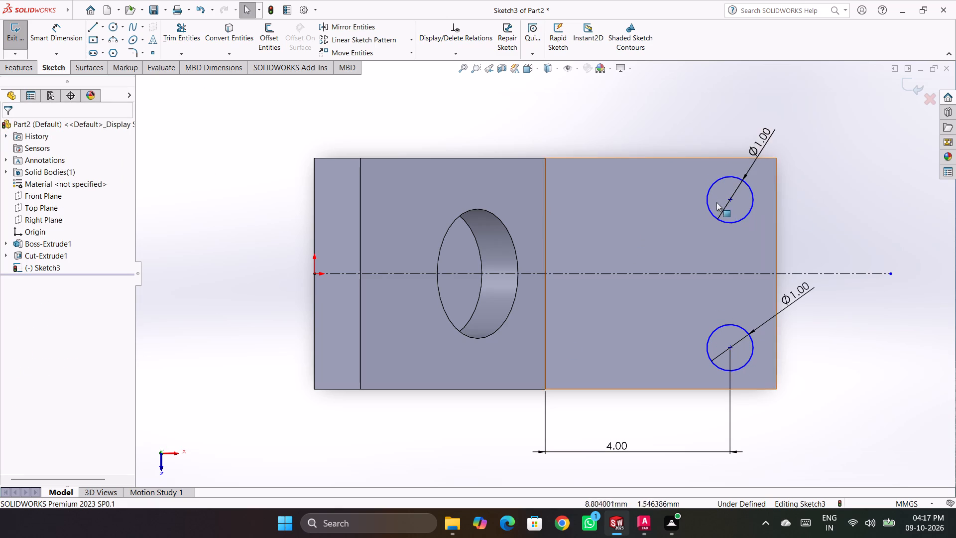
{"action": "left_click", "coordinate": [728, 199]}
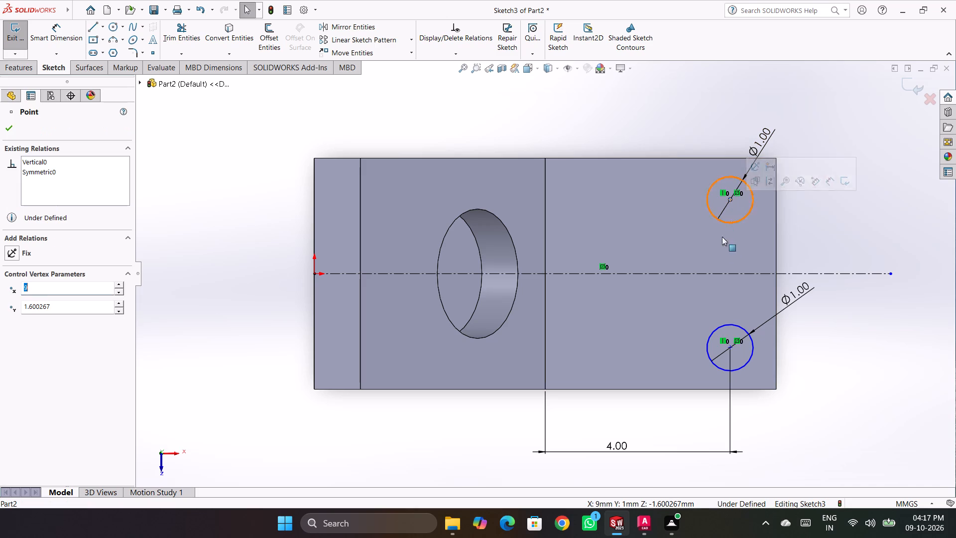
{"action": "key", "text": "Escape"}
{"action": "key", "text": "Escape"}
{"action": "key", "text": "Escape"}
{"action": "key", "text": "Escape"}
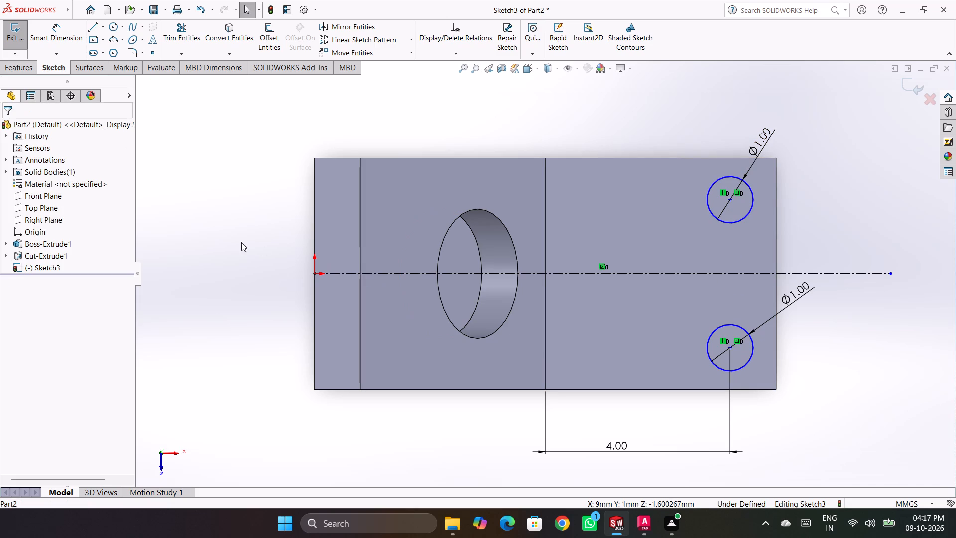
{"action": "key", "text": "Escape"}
Dimension the upper circle's centre 1.5 mm from the horizontal centerline.
{"action": "right_click_drag", "start_coordinate": [177, 186], "coordinate": [211, 169]}
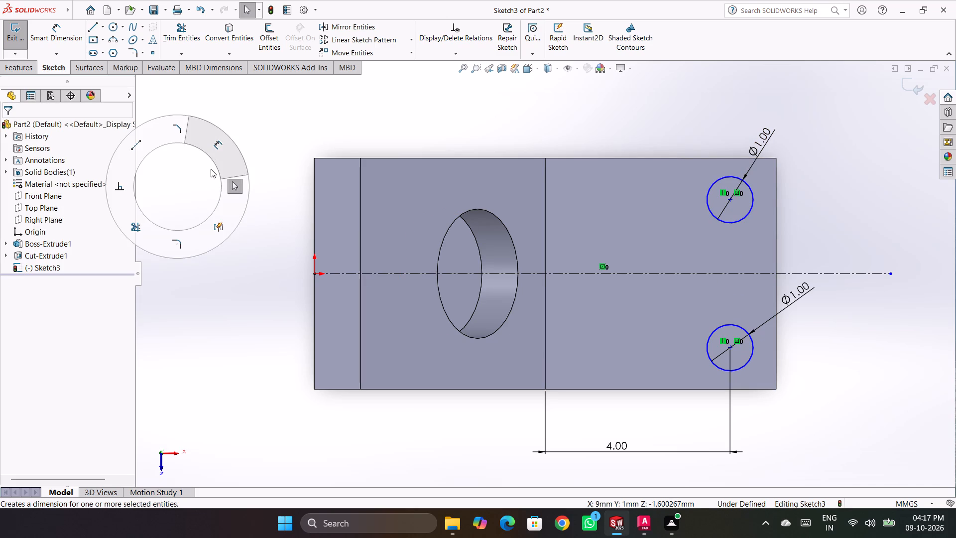
{"action": "right_click_drag", "start_coordinate": [211, 169], "coordinate": [219, 161]}
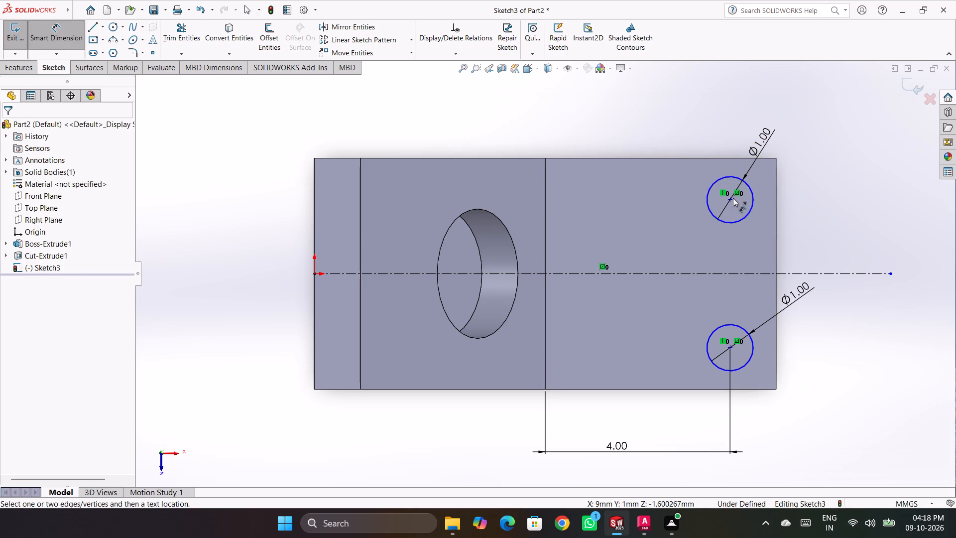
{"action": "left_click", "coordinate": [733, 198]}
{"action": "left_click", "coordinate": [729, 273]}
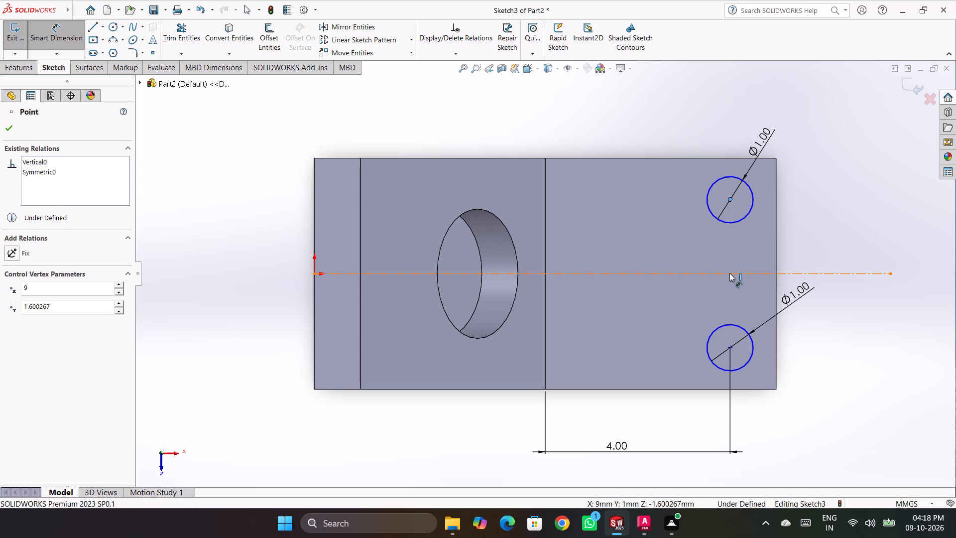
{"action": "left_click", "coordinate": [837, 228]}
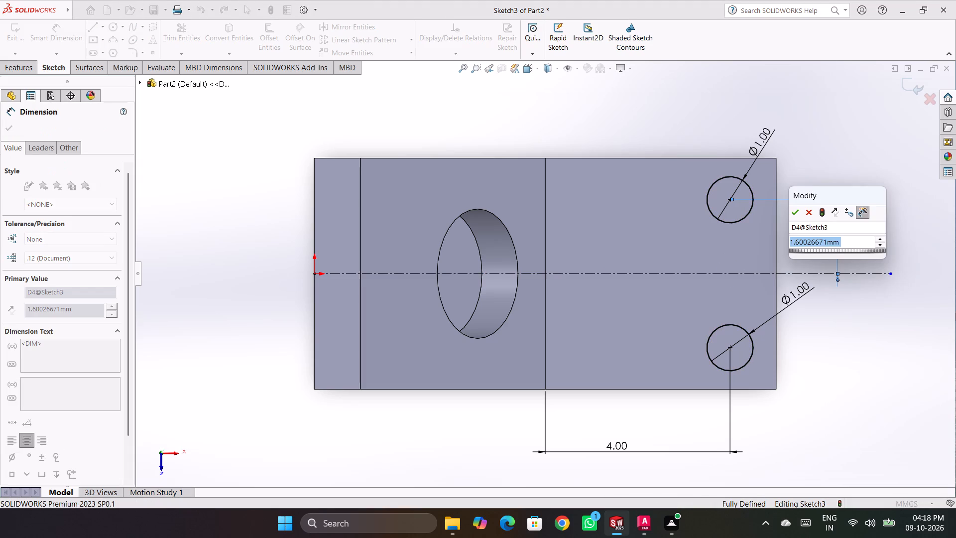
{"action": "type", "text": "1.5"}
{"action": "key", "text": "Return"}
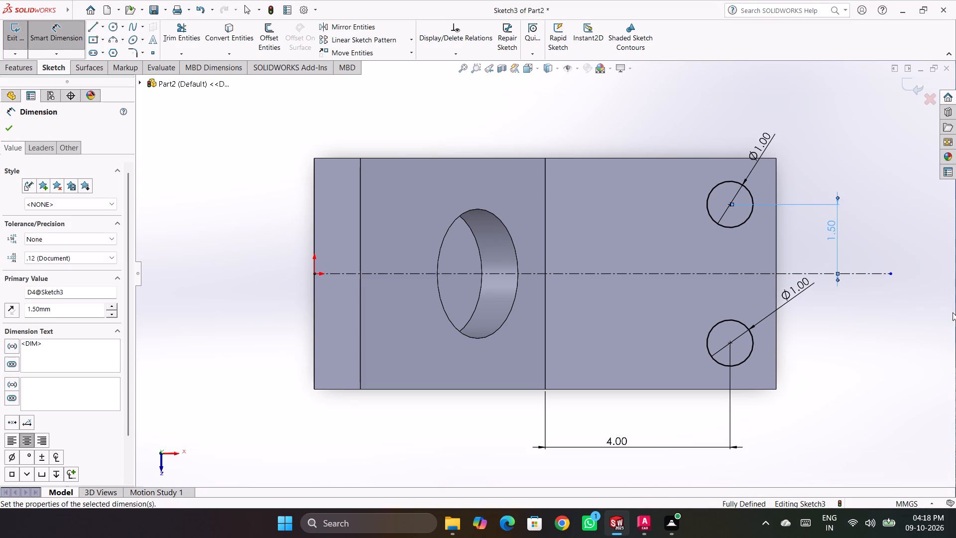
{"action": "left_click", "coordinate": [866, 182]}
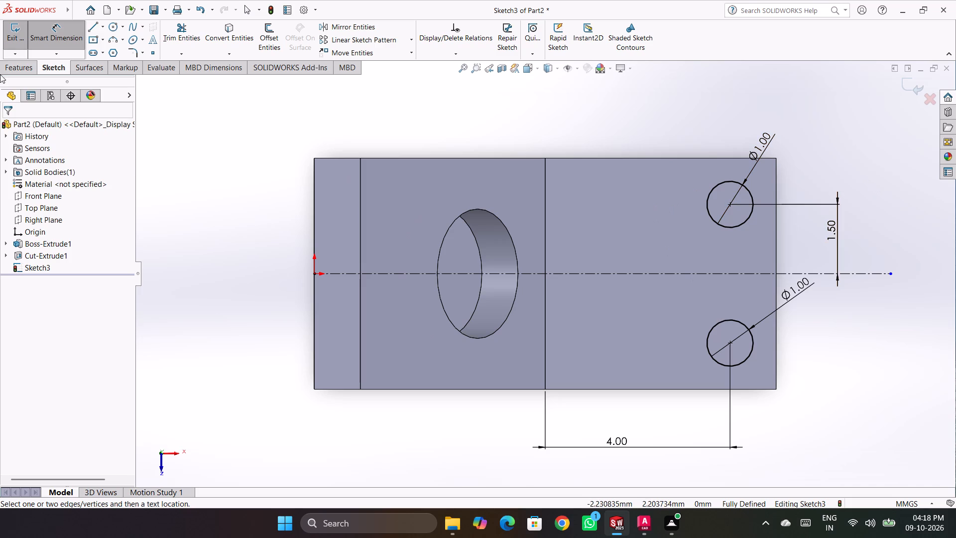
Exit the sketch and cut-extrude the two ledge circles Through All.
{"action": "left_click", "coordinate": [16, 34]}
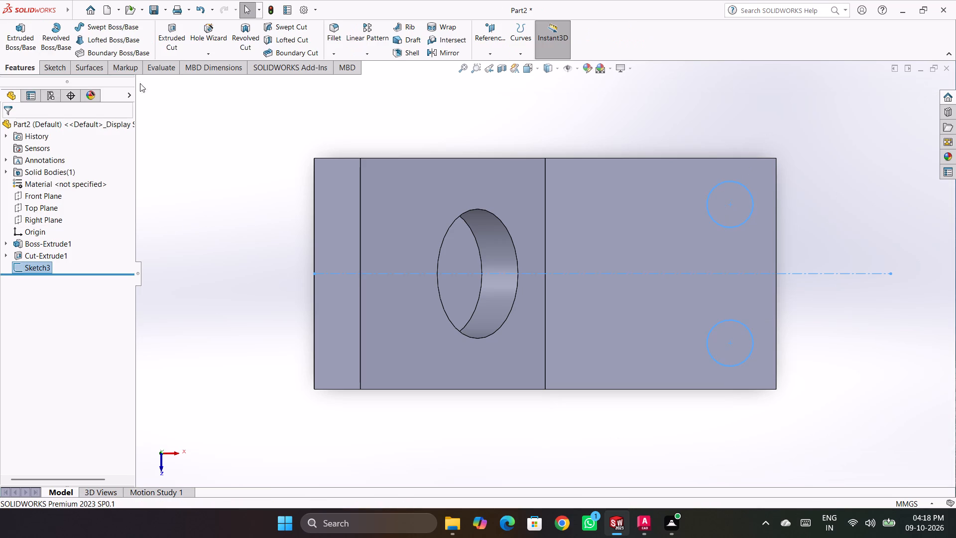
{"action": "left_click", "coordinate": [52, 68]}
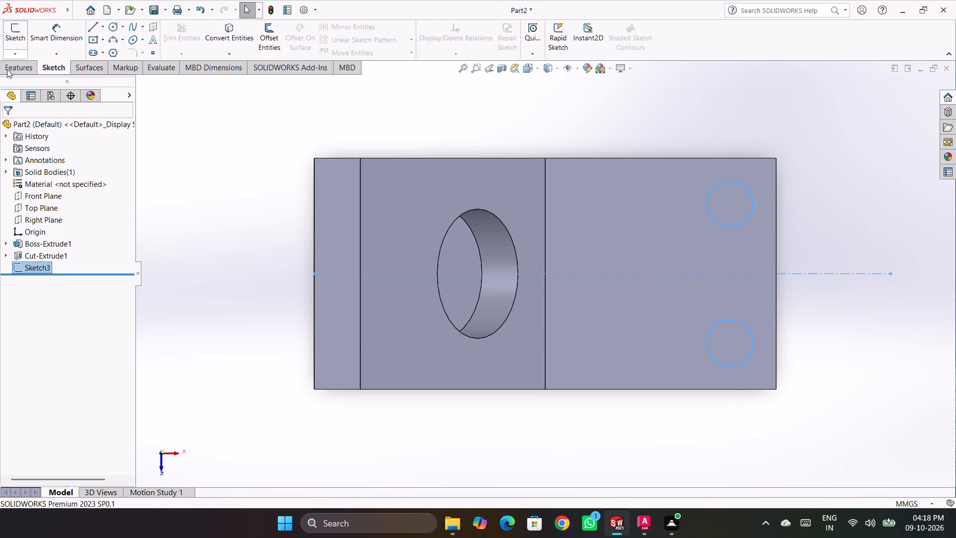
{"action": "left_click", "coordinate": [7, 69]}
{"action": "left_click", "coordinate": [175, 39]}
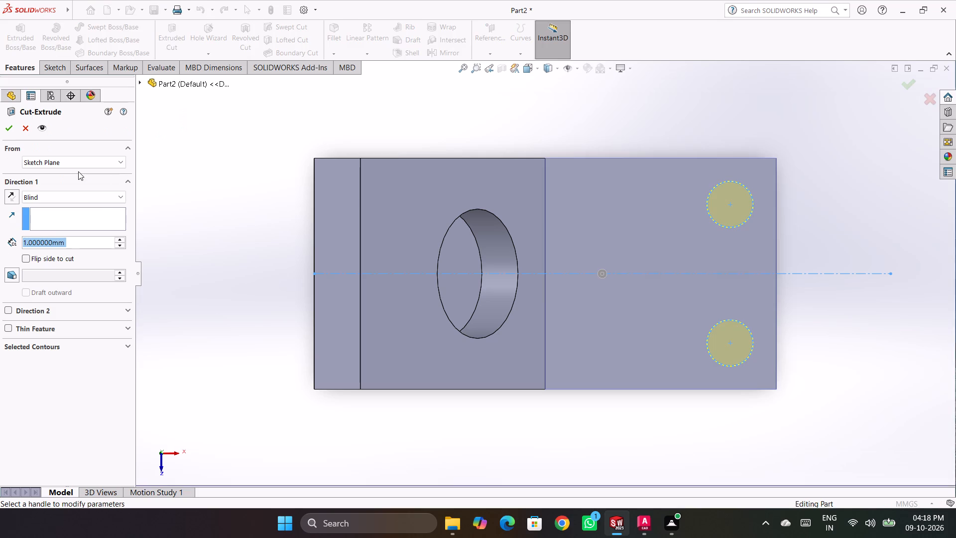
{"action": "left_click", "coordinate": [77, 202]}
{"action": "left_click", "coordinate": [75, 217]}
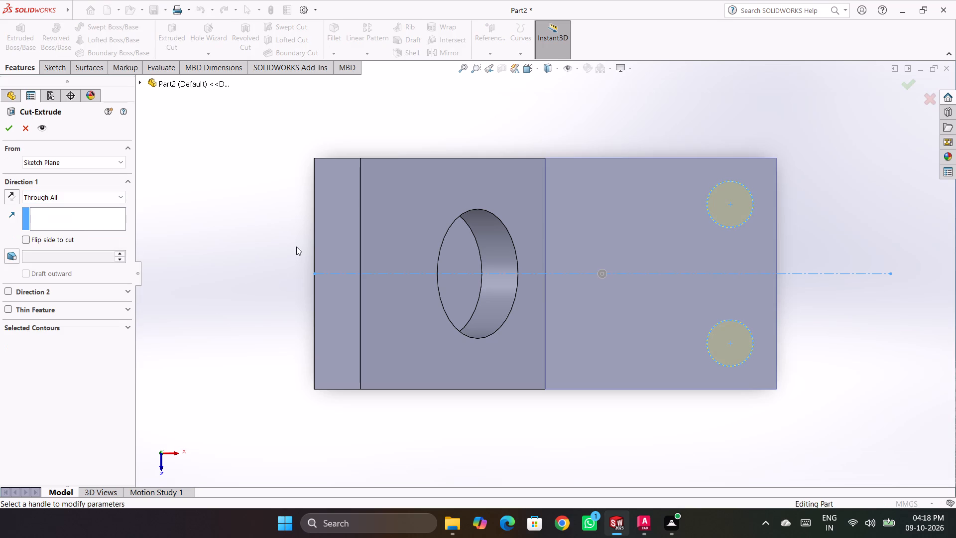
{"action": "left_click", "coordinate": [10, 121]}
{"action": "left_click", "coordinate": [257, 227]}
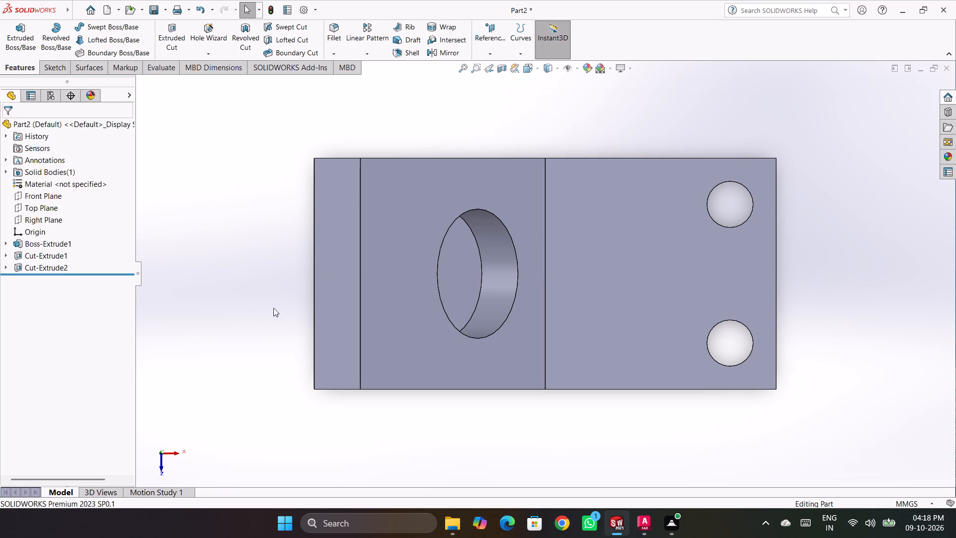
Fillet the two short vertical corner edges at the ledge's outer end with a 1 mm symmetric radius.
{"action": "scroll", "coordinate": [316, 330], "scroll_direction": "down", "scroll_amount": 2}
{"action": "middle_click_drag", "start_coordinate": [358, 455], "coordinate": [357, 368]}
{"action": "scroll", "coordinate": [357, 359], "scroll_direction": "up", "scroll_amount": 2}
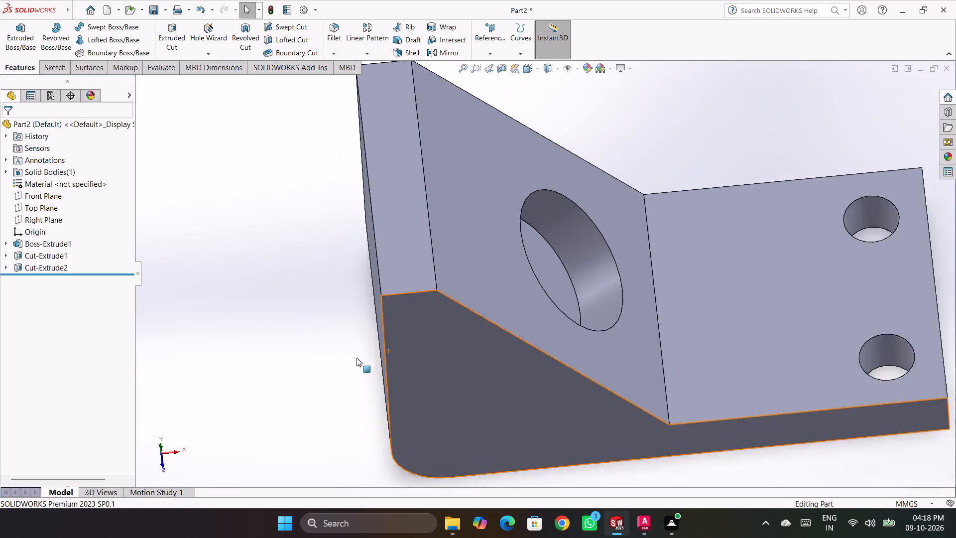
{"action": "scroll", "coordinate": [357, 358], "scroll_direction": "up", "scroll_amount": 2}
{"action": "middle_click_drag", "start_coordinate": [713, 403], "coordinate": [684, 486]}
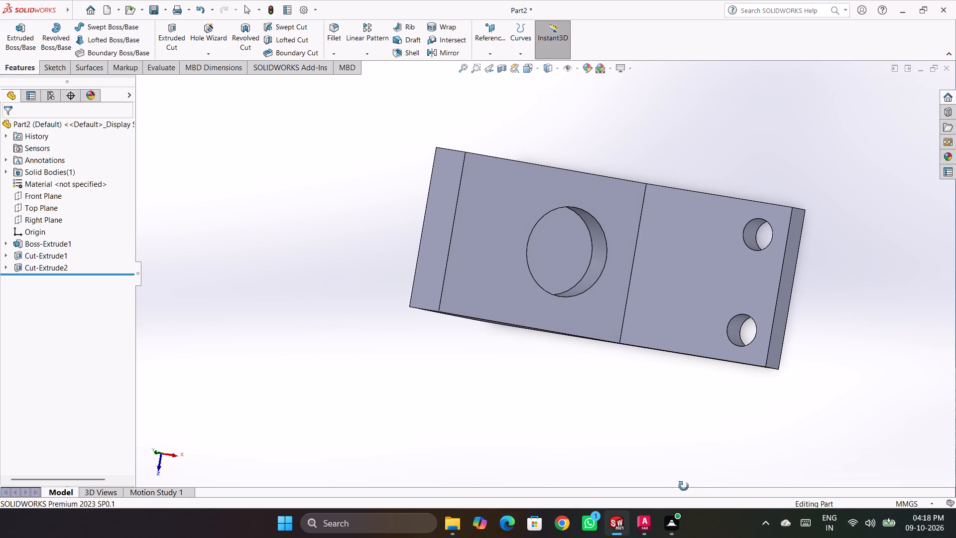
{"action": "middle_click_drag", "start_coordinate": [684, 486], "coordinate": [681, 485]}
{"action": "left_click", "coordinate": [329, 28]}
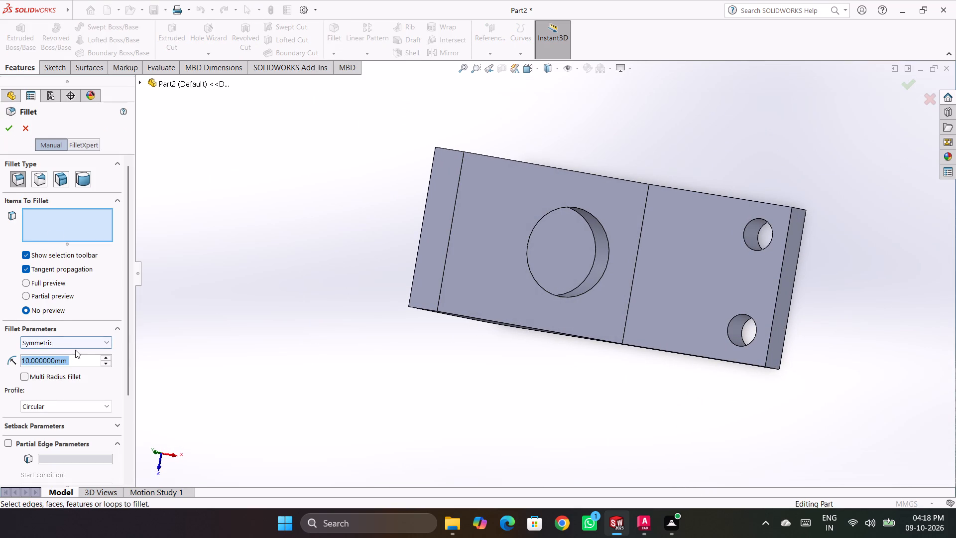
{"action": "key", "text": "1"}
{"action": "key", "text": "Return"}
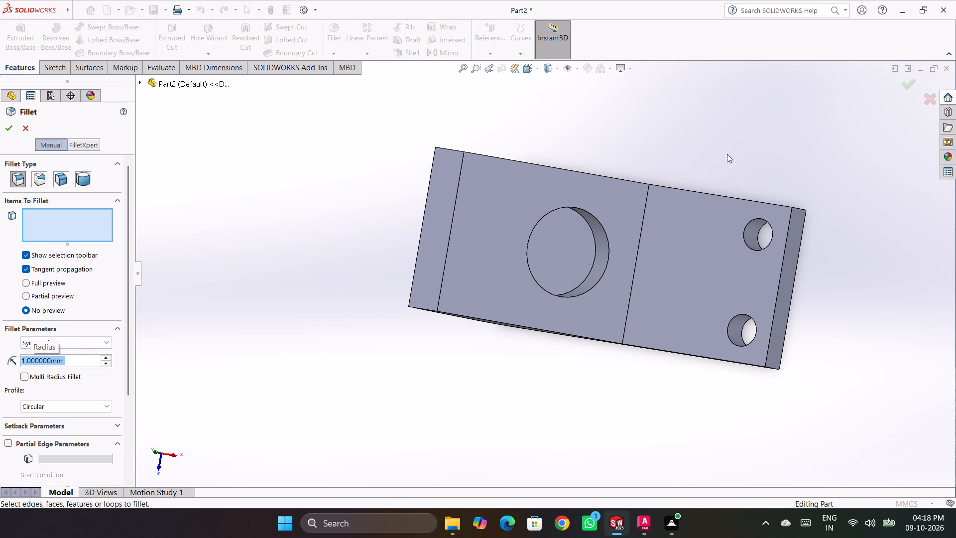
{"action": "left_click", "coordinate": [798, 208]}
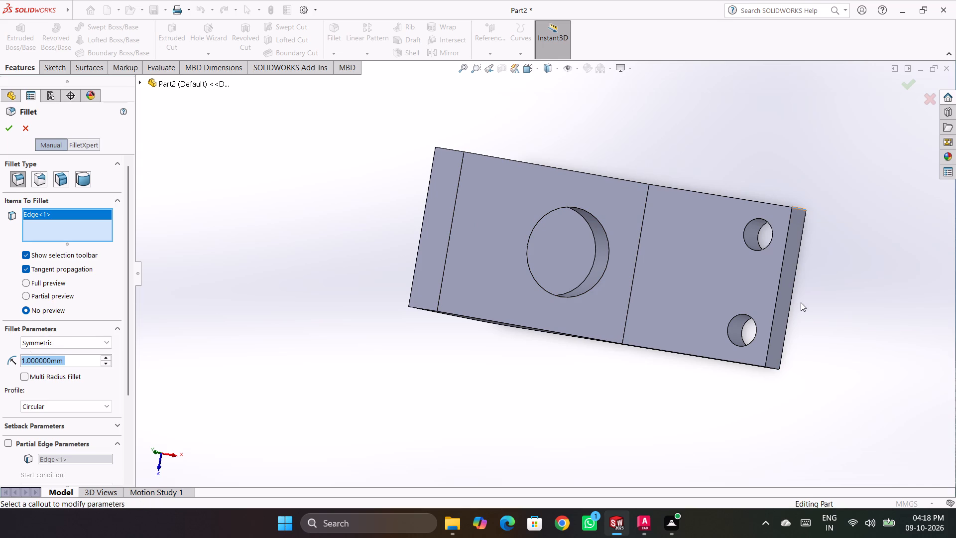
{"action": "left_click", "coordinate": [769, 367]}
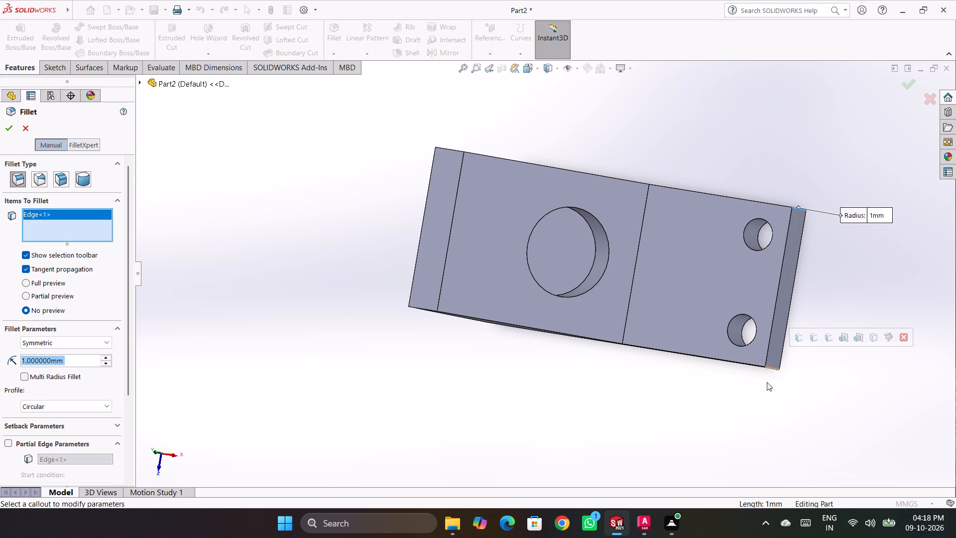
{"action": "left_click", "coordinate": [10, 134]}
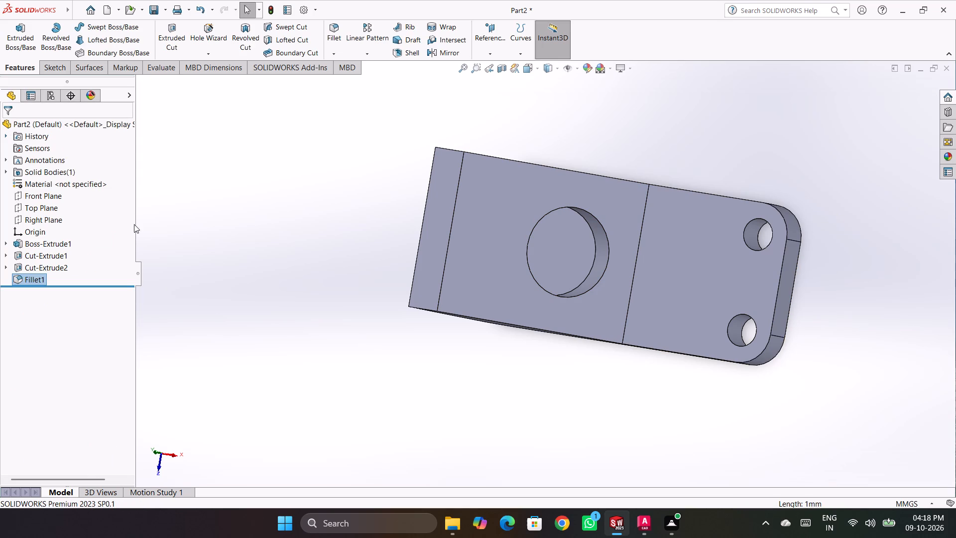
{"action": "key", "text": "Escape"}
{"action": "key", "text": "Escape"}
{"action": "key", "text": "Escape"}
{"action": "key", "text": "Escape"}
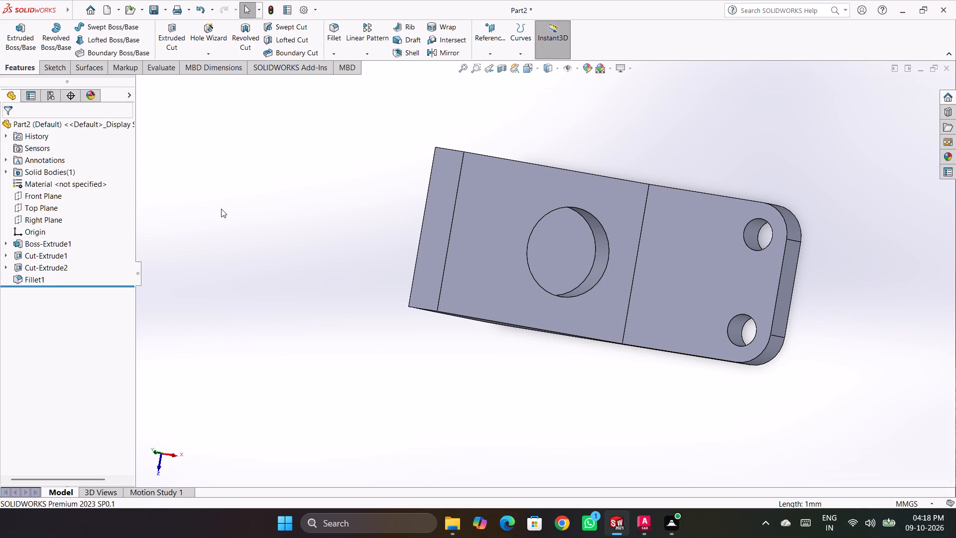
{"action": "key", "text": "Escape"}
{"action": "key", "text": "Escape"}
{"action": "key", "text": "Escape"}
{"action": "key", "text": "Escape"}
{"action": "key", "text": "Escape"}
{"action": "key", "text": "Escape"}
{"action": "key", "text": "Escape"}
Fillet the circular floor edge of the recess in the slope with a 0.2 mm radius.
{"action": "left_click", "coordinate": [333, 31]}
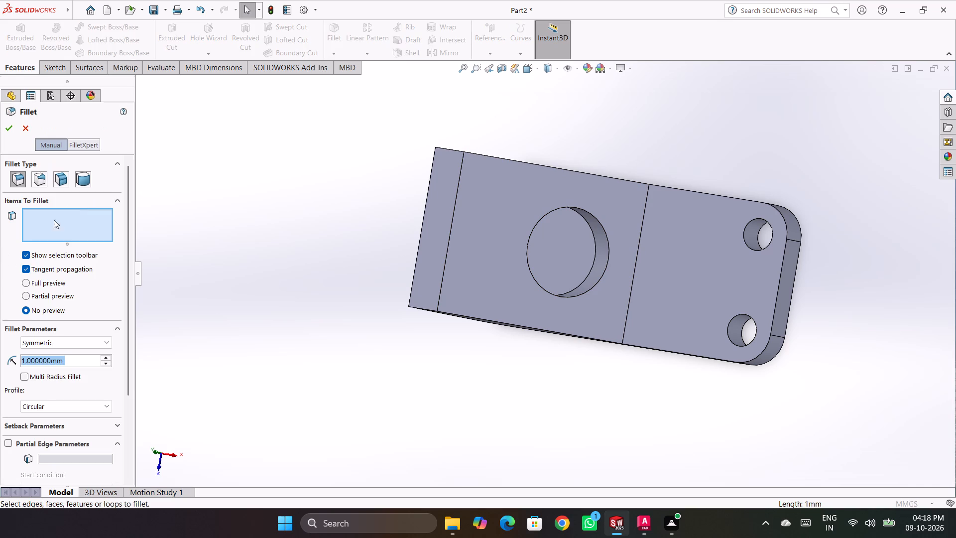
{"action": "type", "text": ".2"}
{"action": "key", "text": "Return"}
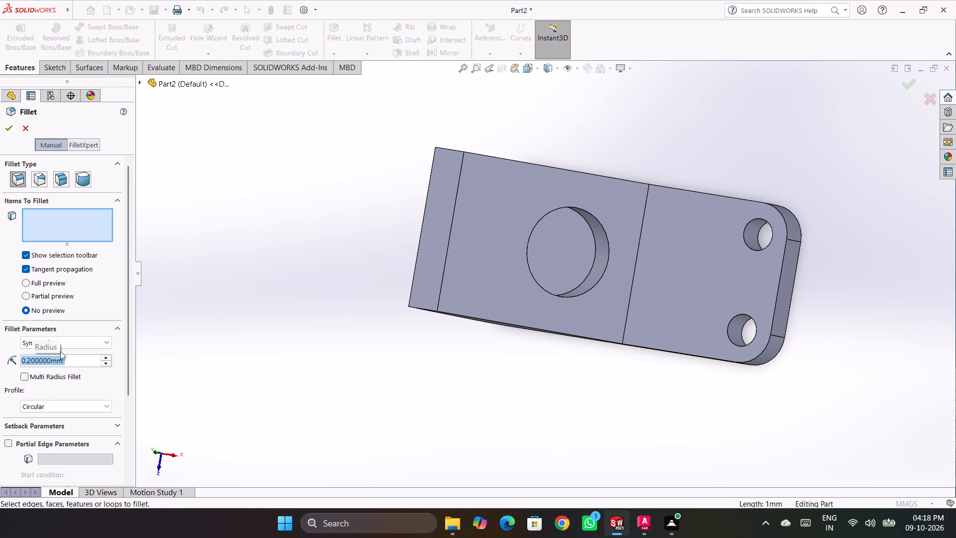
{"action": "left_click", "coordinate": [592, 236]}
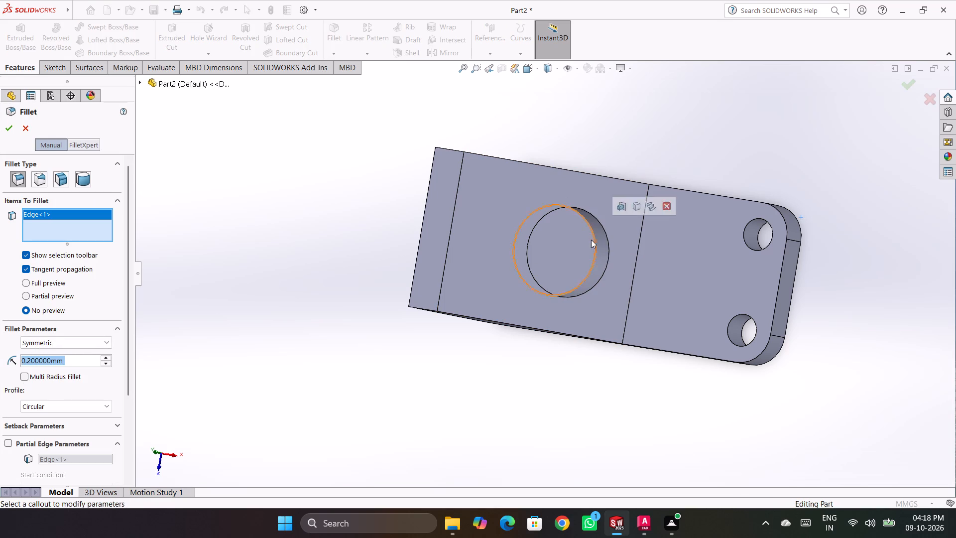
{"action": "left_click", "coordinate": [7, 130]}
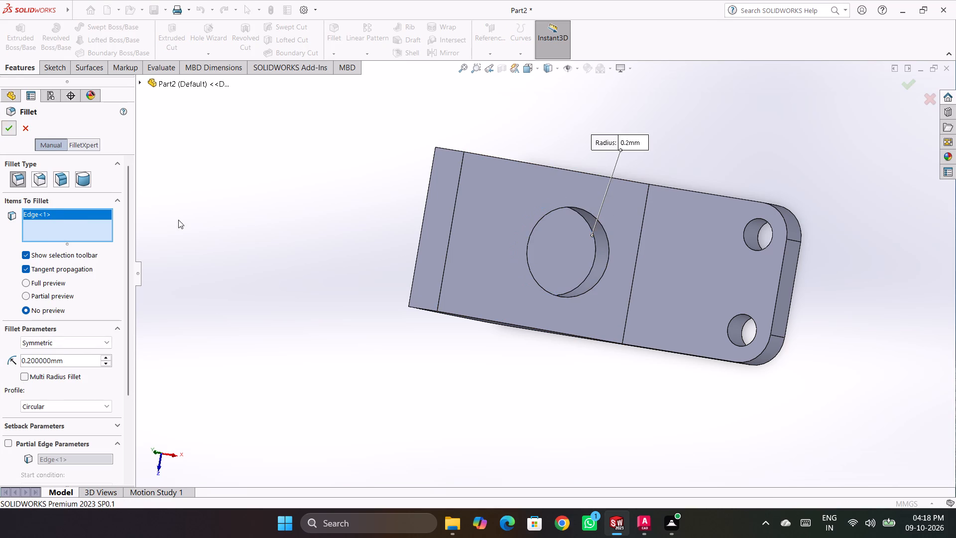
{"action": "left_click", "coordinate": [298, 233]}
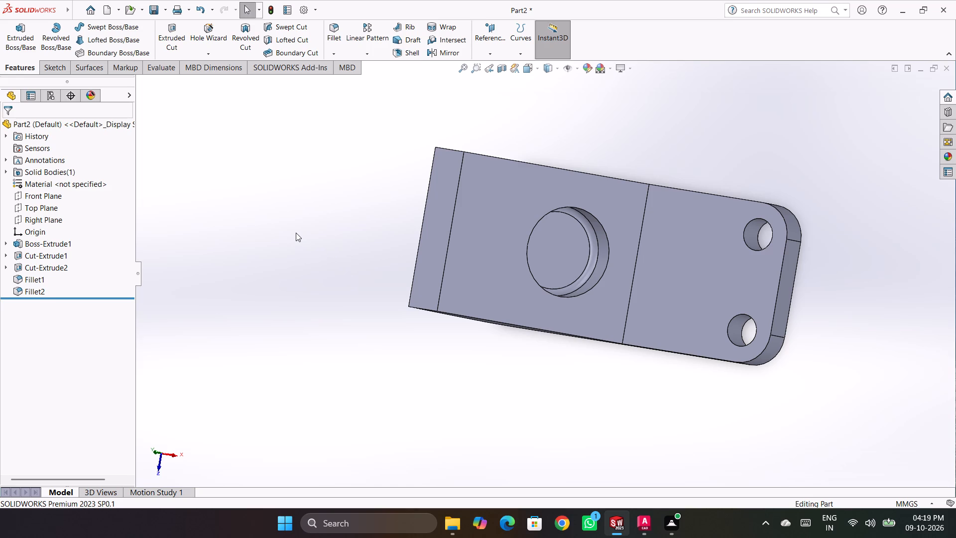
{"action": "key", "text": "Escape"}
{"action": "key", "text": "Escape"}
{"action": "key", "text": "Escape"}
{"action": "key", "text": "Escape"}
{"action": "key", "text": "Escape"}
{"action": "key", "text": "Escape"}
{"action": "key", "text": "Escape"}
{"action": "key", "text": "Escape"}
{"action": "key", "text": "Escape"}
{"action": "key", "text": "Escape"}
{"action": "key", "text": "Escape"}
Save the part in isometric view as "Angled Mounting Bracket with Holes" in the Fuji folder.
{"action": "key", "text": "ctrl+7"}
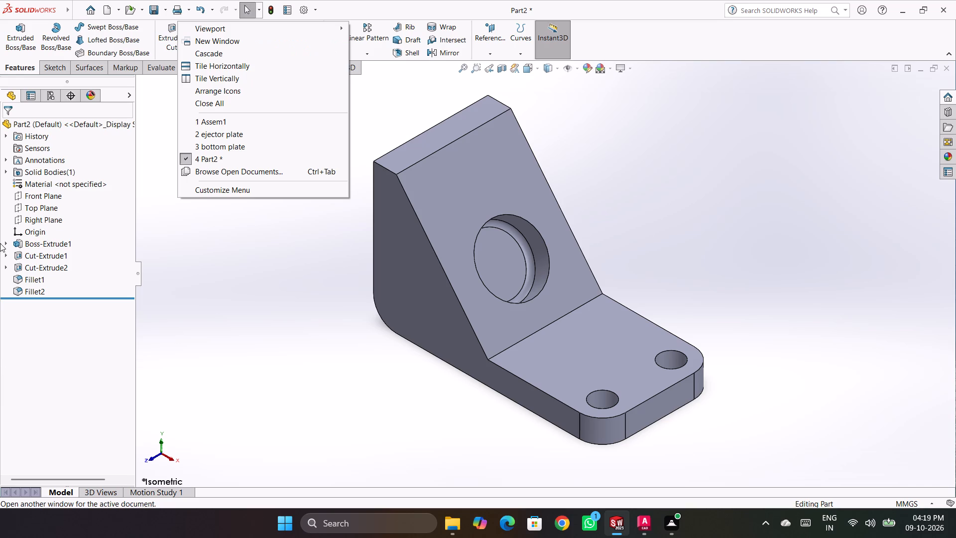
{"action": "left_click", "coordinate": [256, 362]}
{"action": "key", "text": "ctrl+s"}
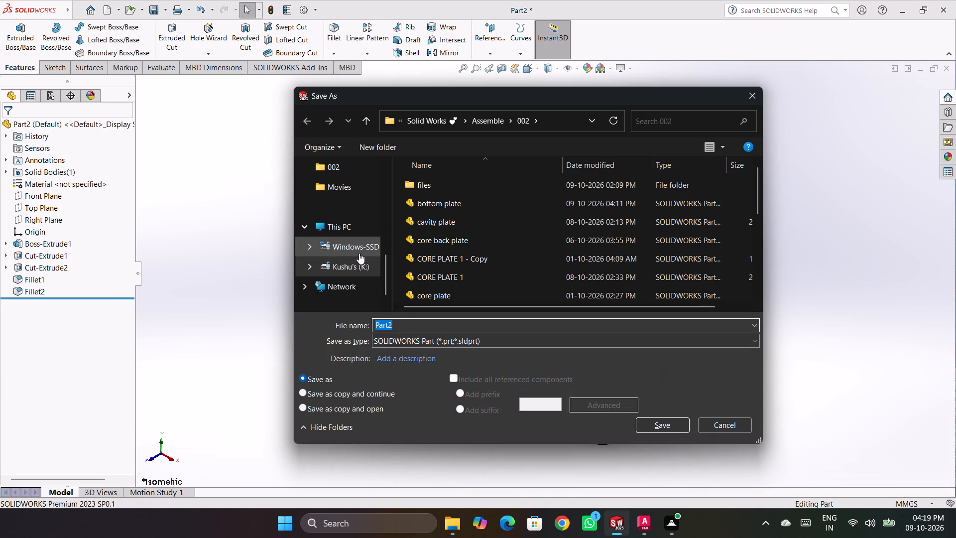
{"action": "scroll", "coordinate": [336, 186], "scroll_direction": "up", "scroll_amount": 1}
{"action": "left_click", "coordinate": [337, 200]}
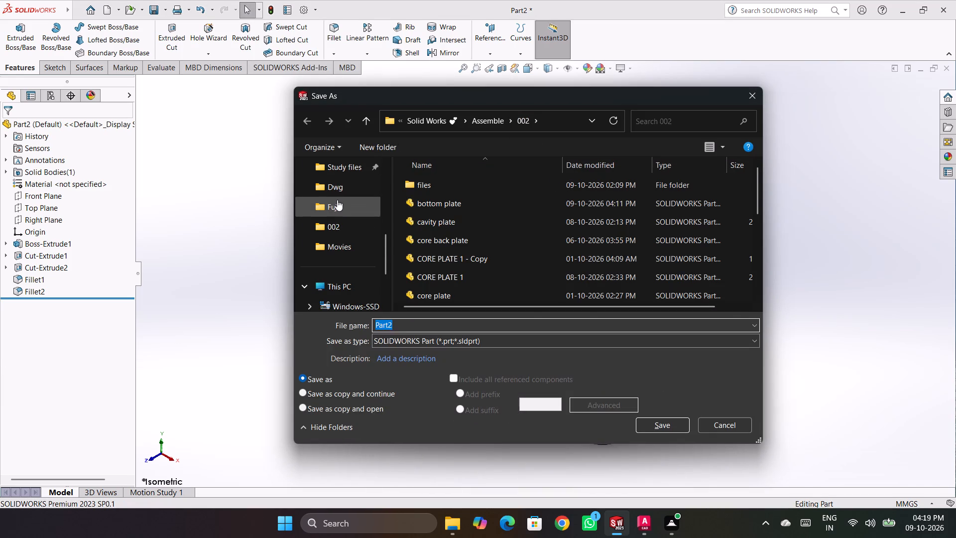
{"action": "scroll", "coordinate": [461, 211], "scroll_direction": "down", "scroll_amount": 1}
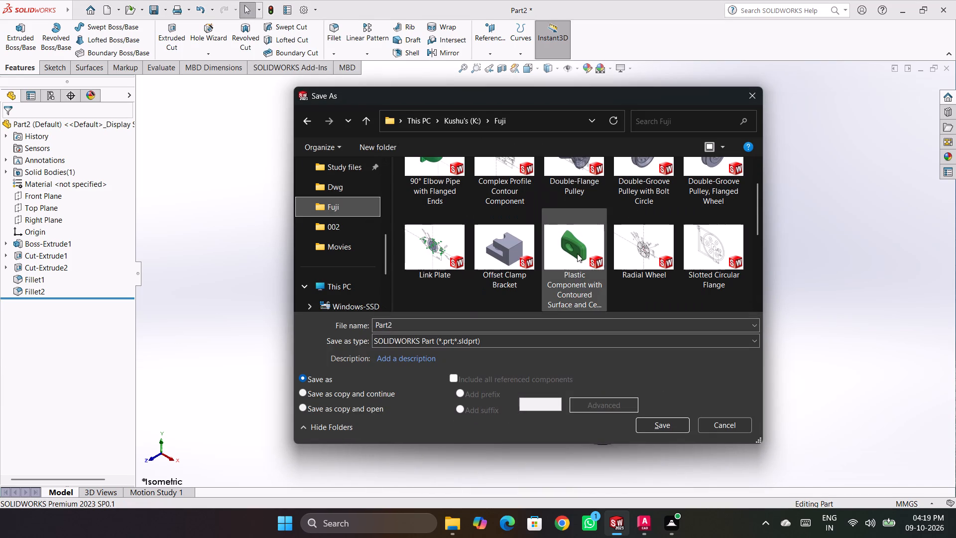
{"action": "left_click", "coordinate": [563, 322]}
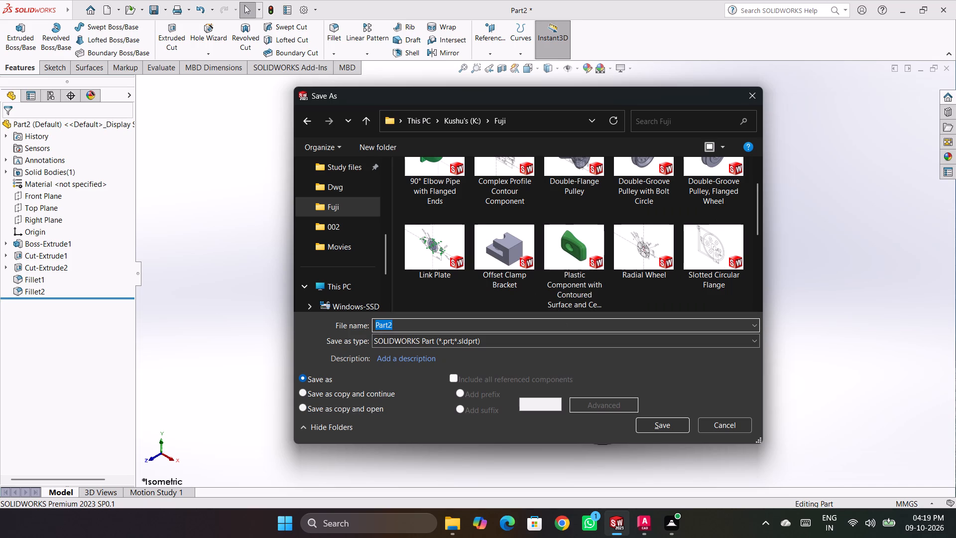
{"action": "key", "text": "ctrl+v"}
{"action": "key", "text": "super+period"}
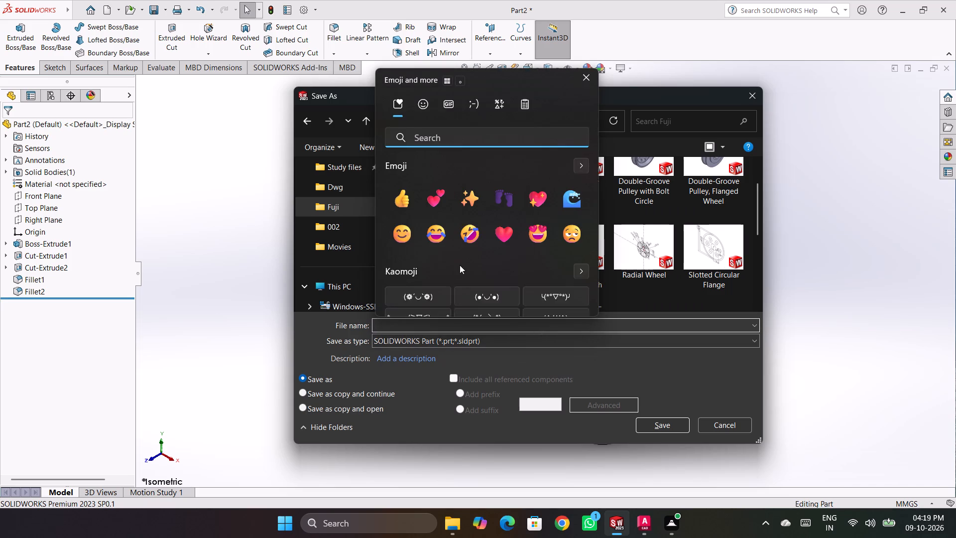
{"action": "left_click", "coordinate": [527, 109]}
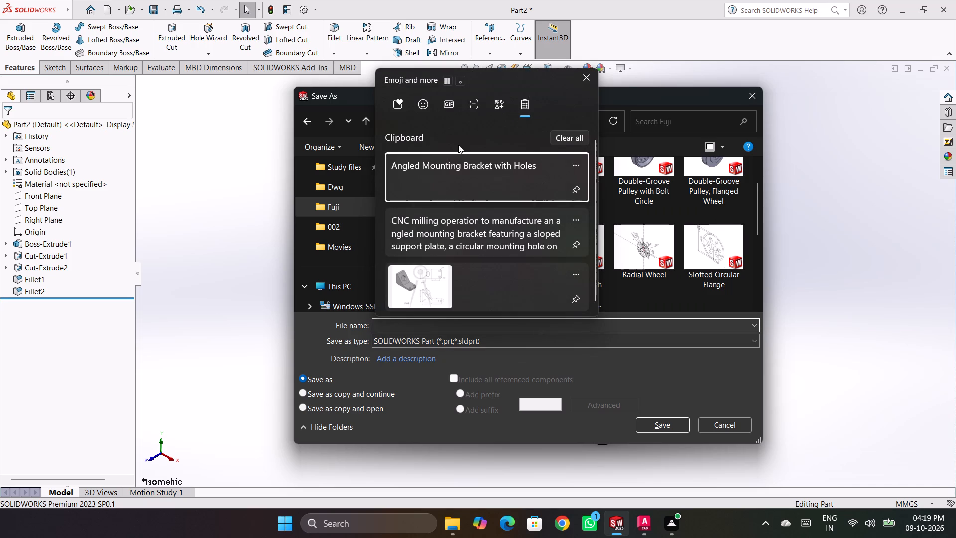
{"action": "left_click", "coordinate": [449, 170]}
{"action": "key", "text": "ctrl+v"}
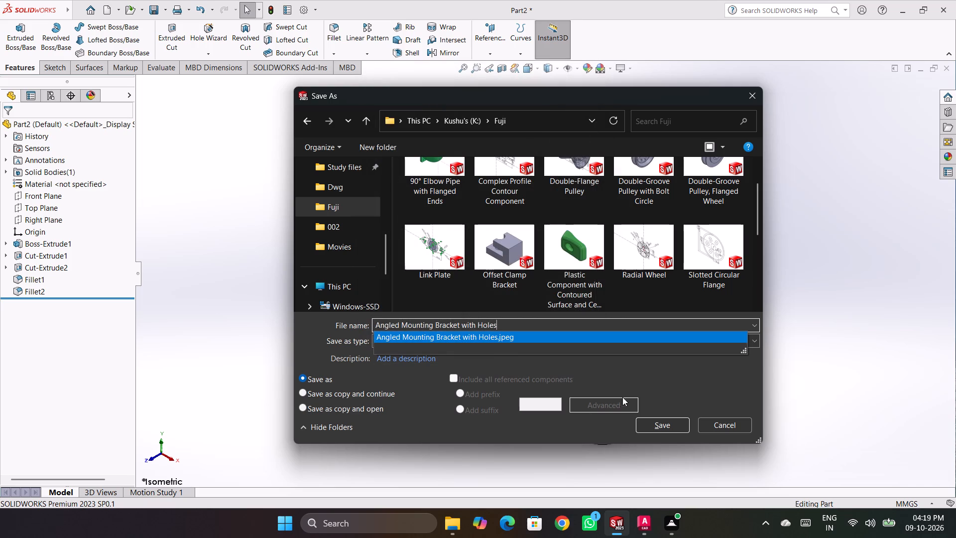
{"action": "left_click", "coordinate": [666, 423]}
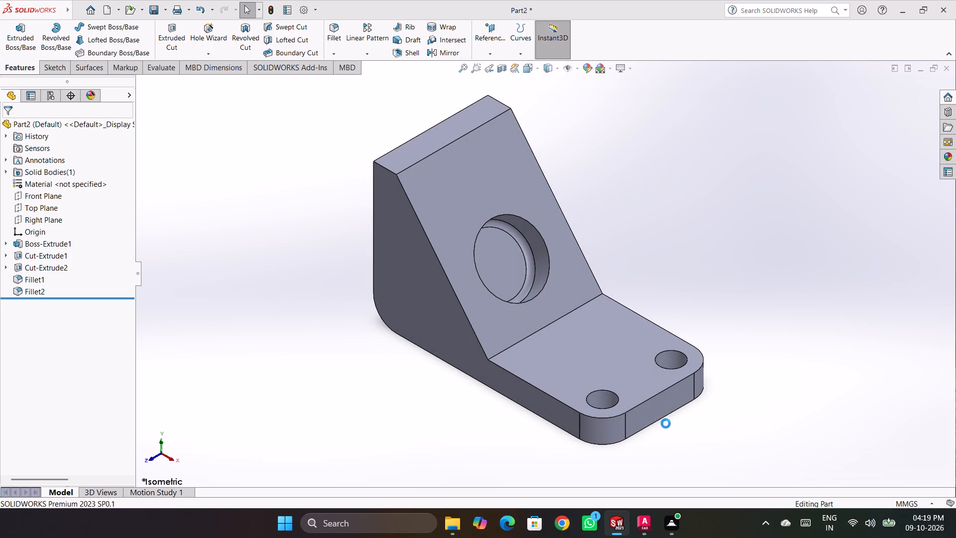
Save a PDF copy of the bracket in the Fuji folder under the same name and close the opened PDF.
{"action": "left_click", "coordinate": [166, 9]}
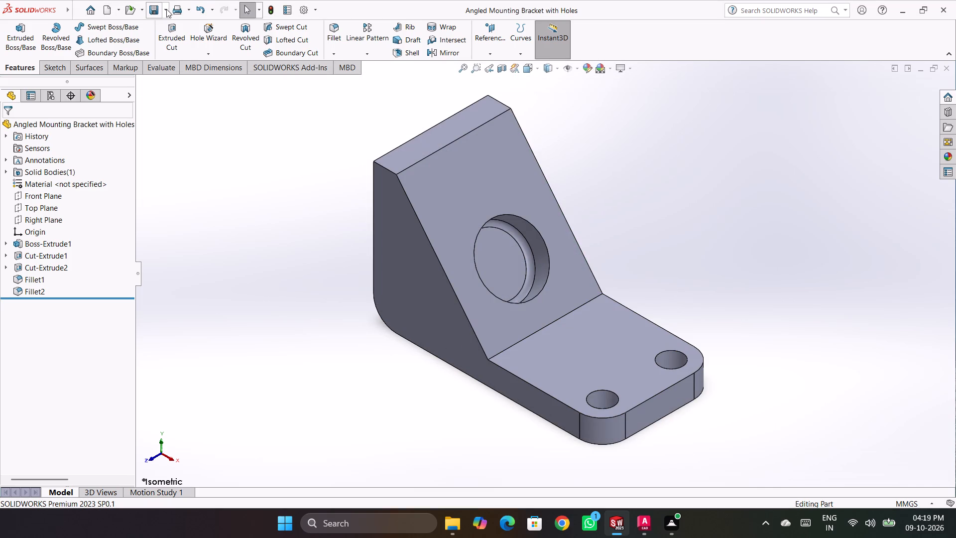
{"action": "left_click", "coordinate": [170, 31]}
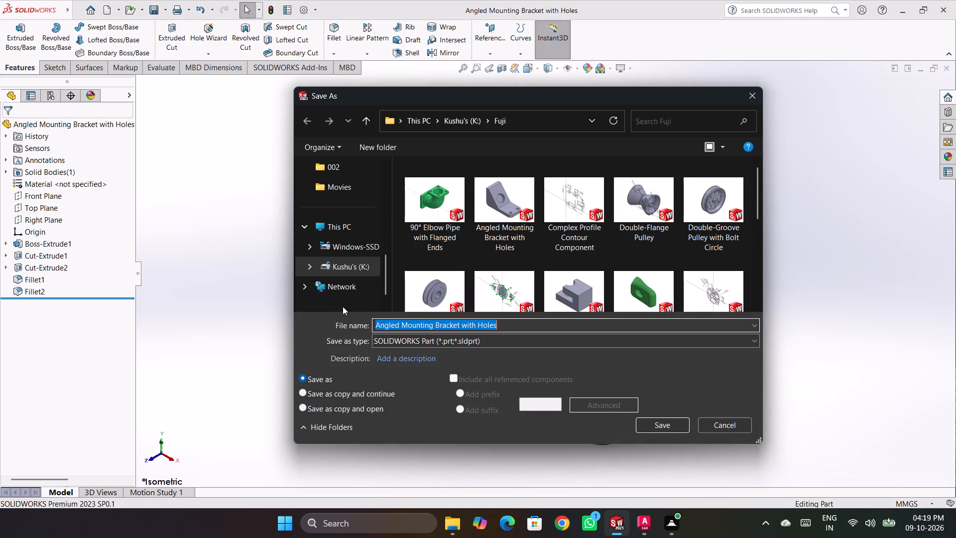
{"action": "left_click", "coordinate": [476, 343]}
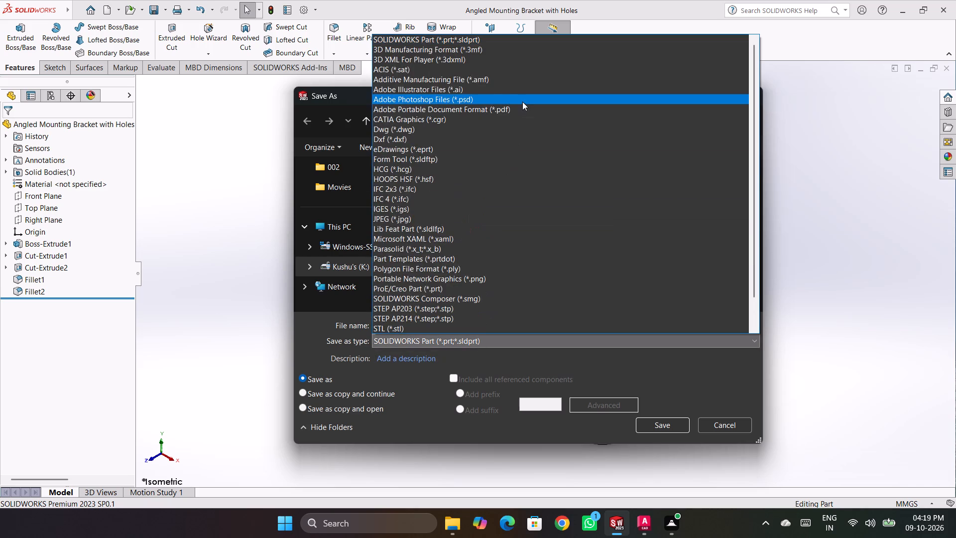
{"action": "left_click", "coordinate": [519, 108]}
{"action": "left_click", "coordinate": [657, 442]}
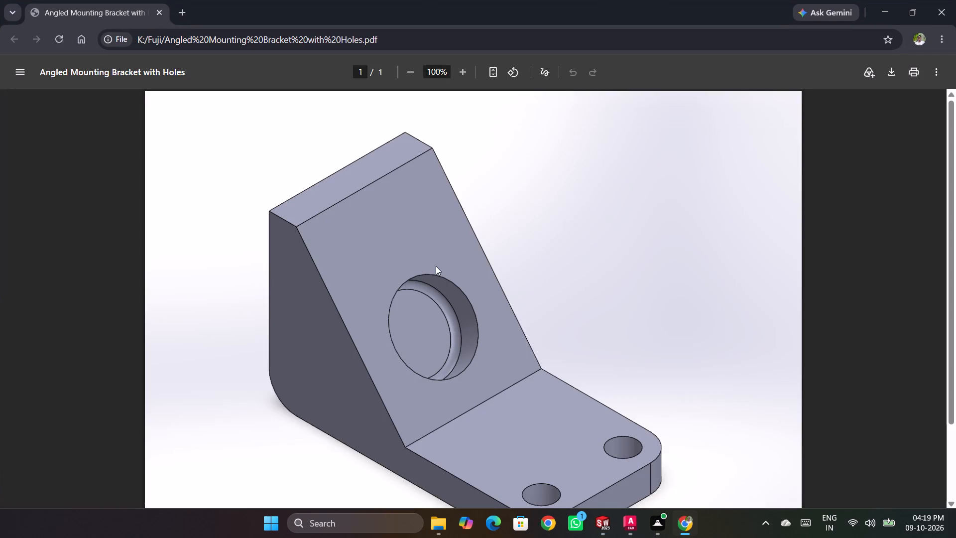
{"action": "left_click", "coordinate": [930, 8]}
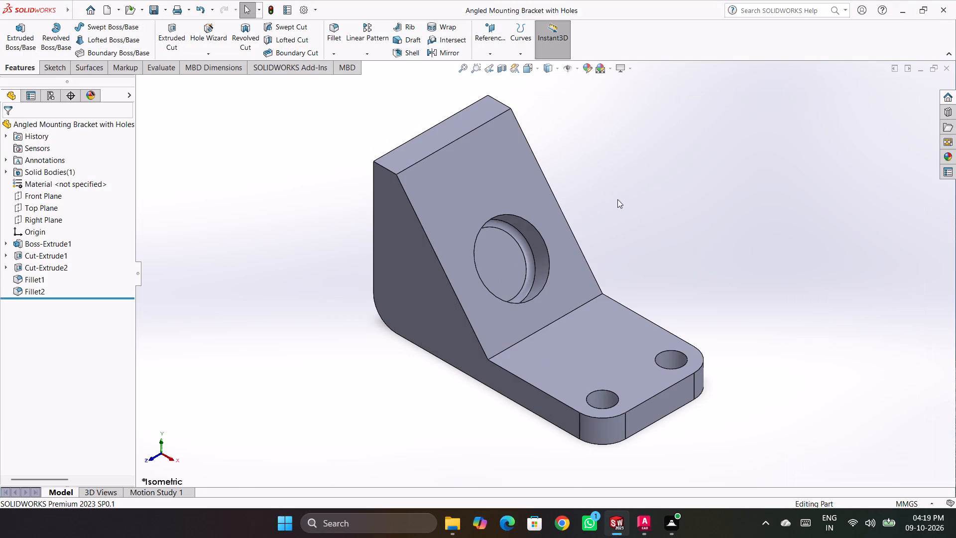